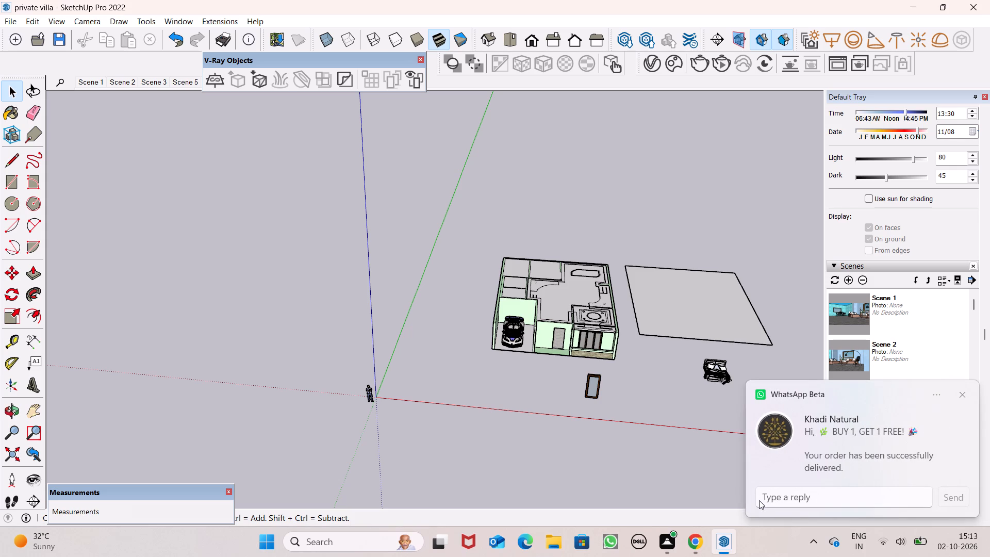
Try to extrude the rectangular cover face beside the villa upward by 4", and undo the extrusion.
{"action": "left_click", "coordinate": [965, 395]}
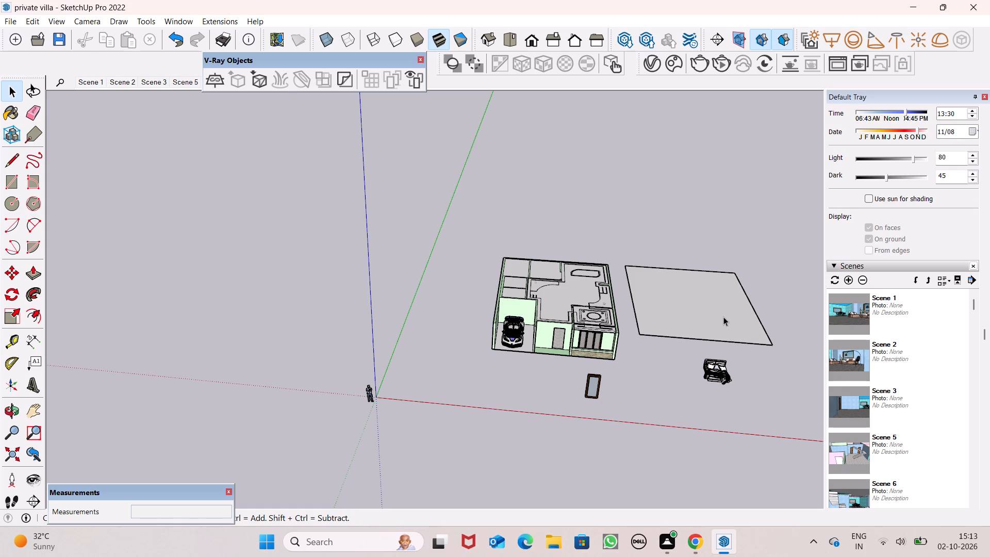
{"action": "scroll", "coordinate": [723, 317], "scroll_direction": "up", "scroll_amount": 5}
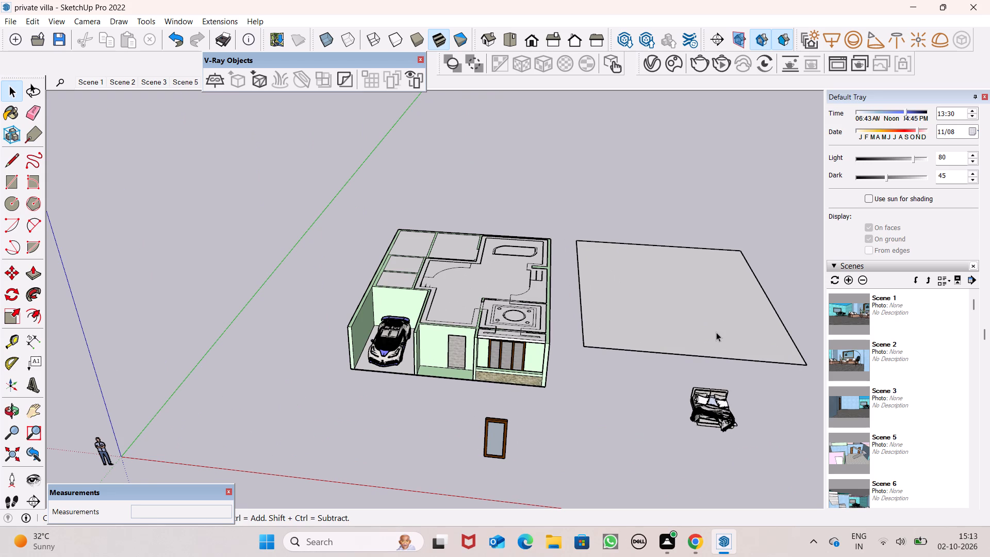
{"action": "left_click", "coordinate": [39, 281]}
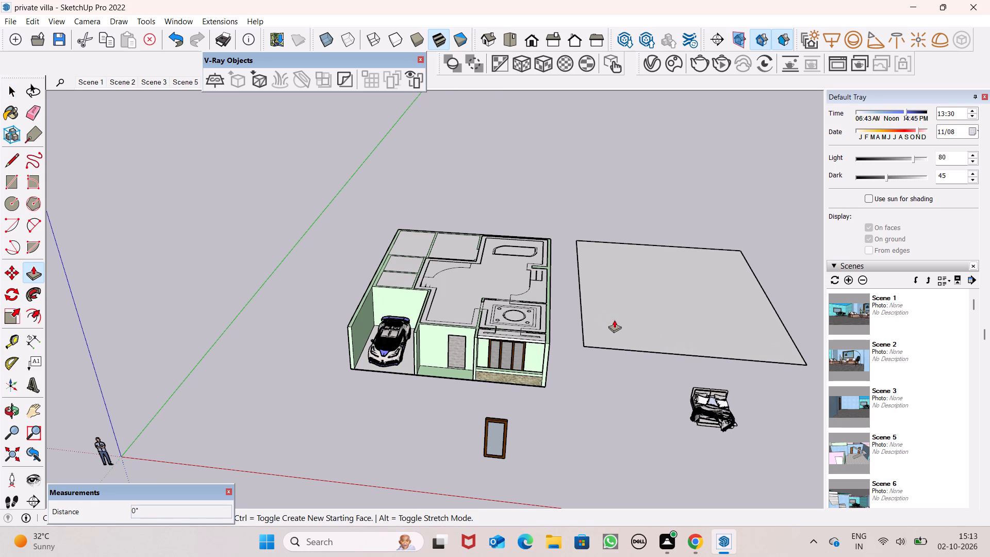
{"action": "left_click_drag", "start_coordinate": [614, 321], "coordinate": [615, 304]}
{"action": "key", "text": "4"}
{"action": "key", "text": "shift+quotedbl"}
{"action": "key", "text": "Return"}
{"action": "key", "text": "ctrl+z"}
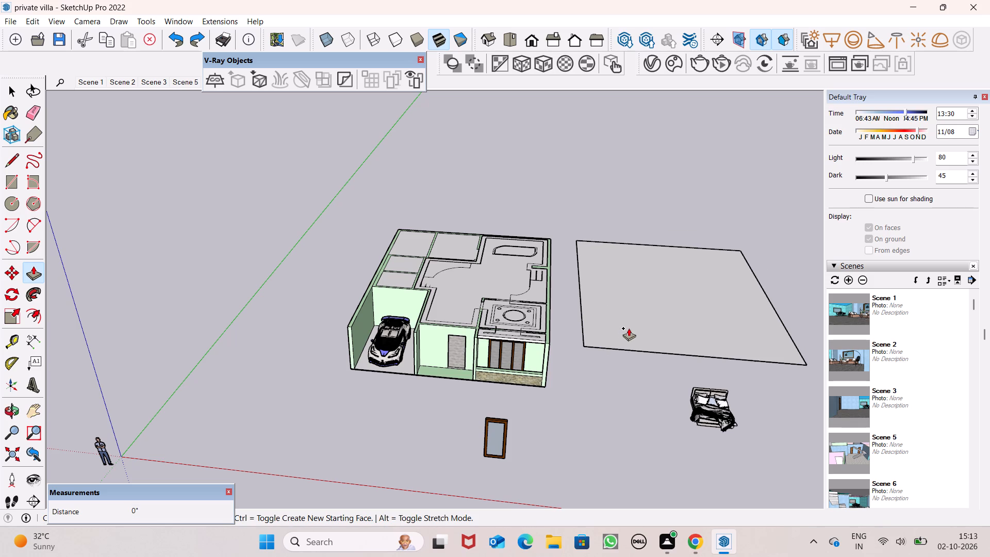
Extrude the rectangular cover face beside the villa upward by 1'.
{"action": "left_click_drag", "start_coordinate": [624, 331], "coordinate": [624, 308]}
{"action": "type", "text": "1'"}
{"action": "key", "text": "Return"}
Make all faces and edges of the thickened cover slab into a single group.
{"action": "scroll", "coordinate": [625, 307], "scroll_direction": "down", "scroll_amount": 4}
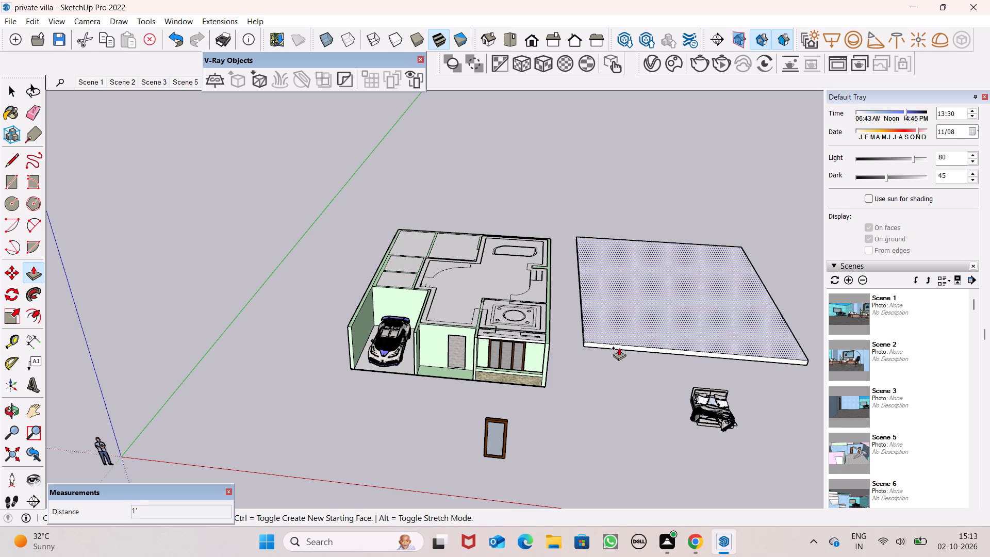
{"action": "middle_click_drag", "start_coordinate": [606, 391], "coordinate": [626, 292]}
{"action": "scroll", "coordinate": [607, 391], "scroll_direction": "up", "scroll_amount": 1}
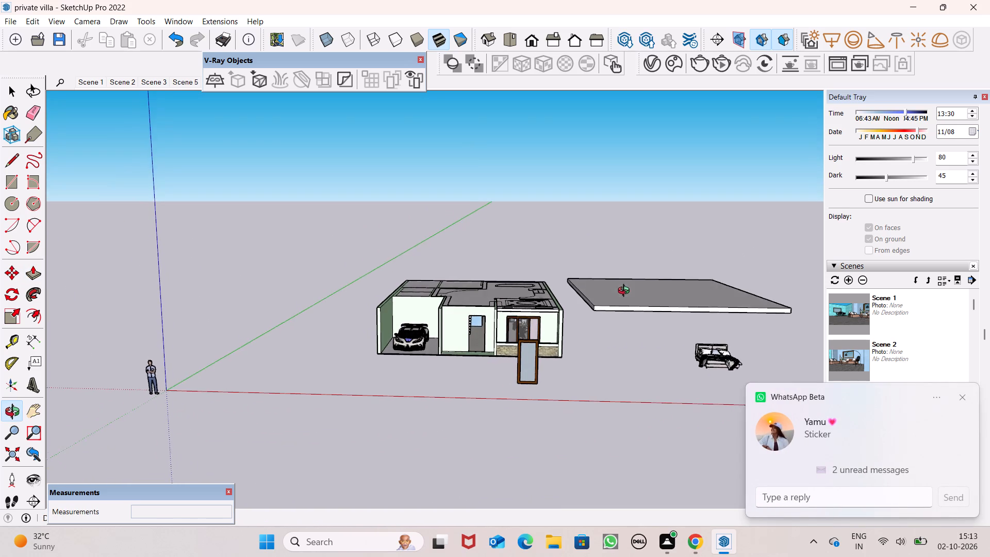
{"action": "middle_click_drag", "start_coordinate": [626, 292], "coordinate": [618, 284]}
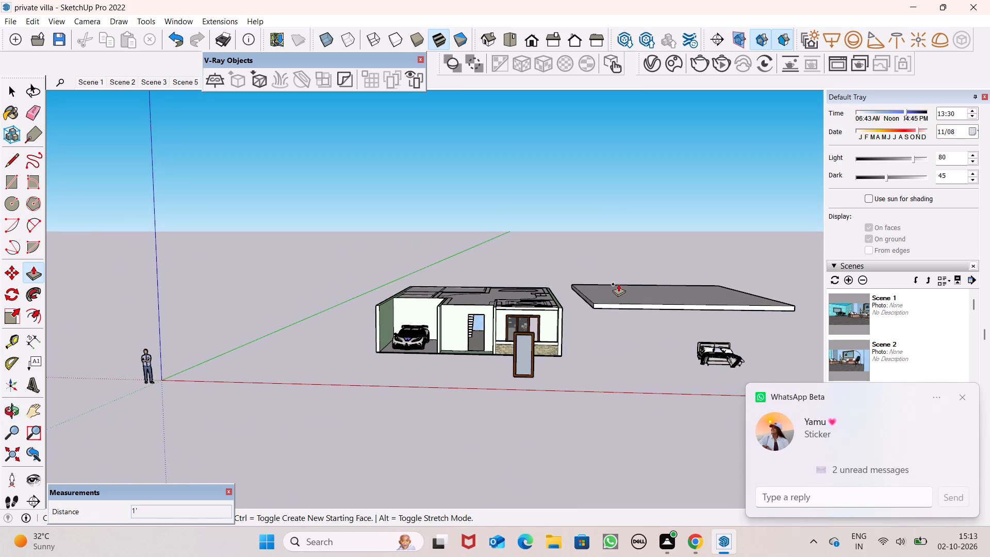
{"action": "scroll", "coordinate": [618, 284], "scroll_direction": "up", "scroll_amount": 1}
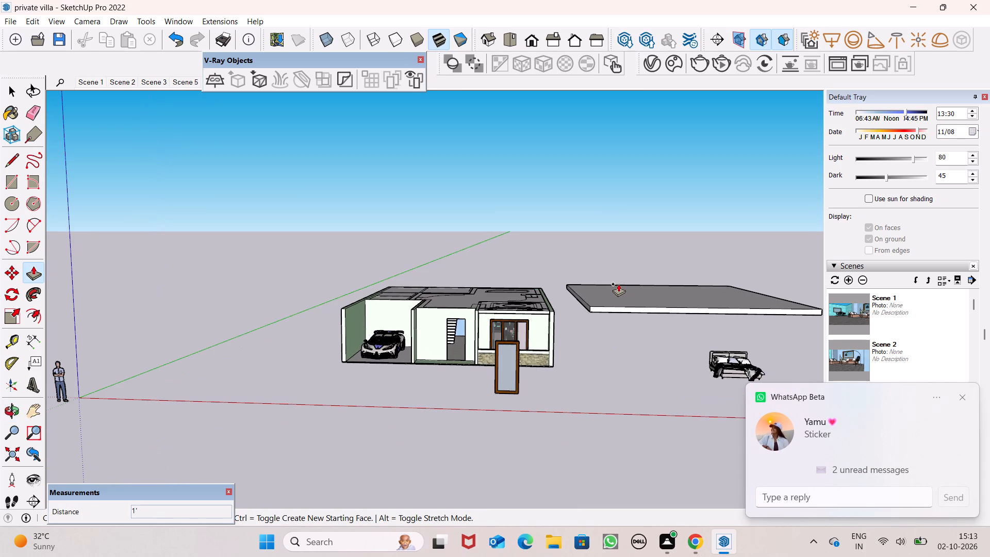
{"action": "scroll", "coordinate": [618, 284], "scroll_direction": "up", "scroll_amount": 2}
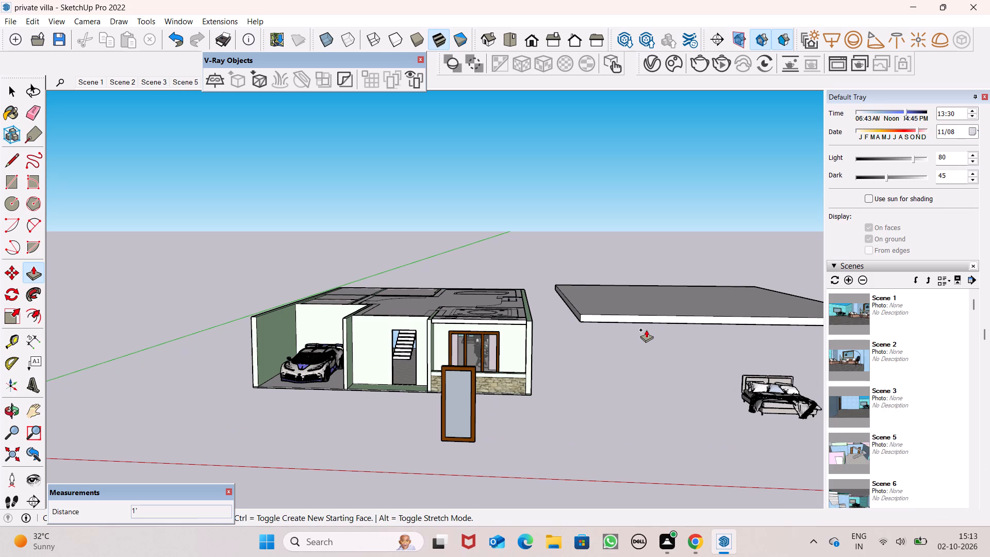
{"action": "key", "text": "space"}
{"action": "left_click", "coordinate": [645, 312]}
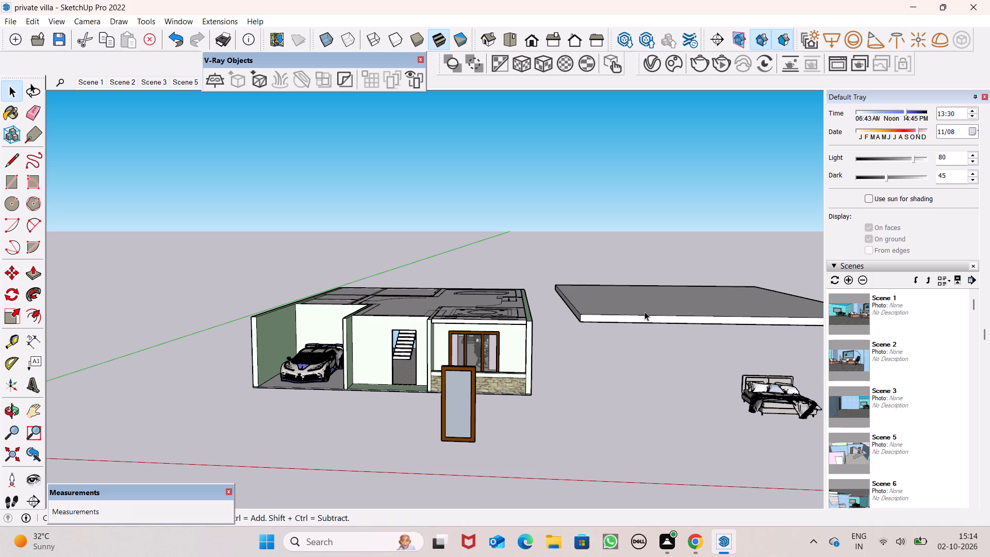
{"action": "scroll", "coordinate": [640, 312], "scroll_direction": "down", "scroll_amount": 11}
{"action": "scroll", "coordinate": [636, 315], "scroll_direction": "up", "scroll_amount": 1}
{"action": "middle_click_drag", "start_coordinate": [636, 315], "coordinate": [595, 462]}
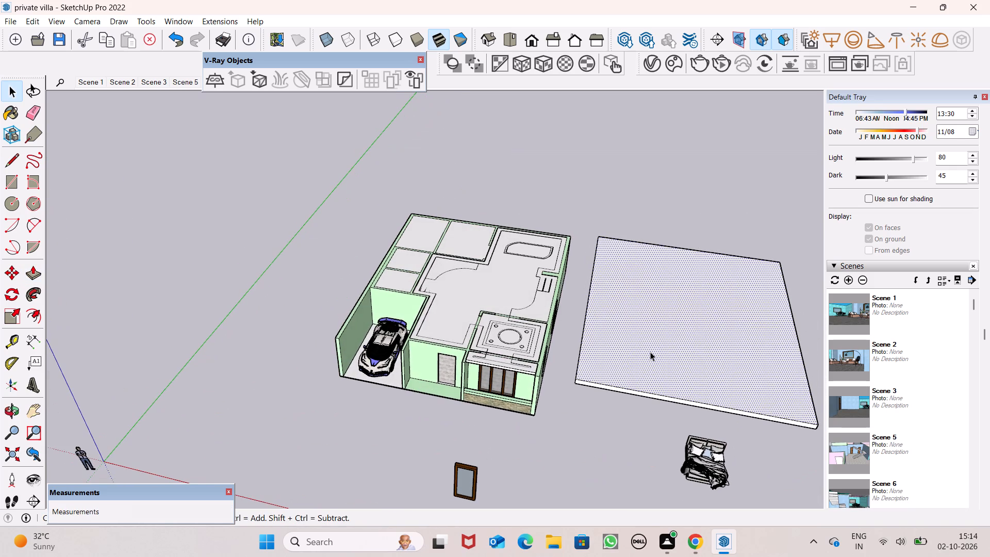
{"action": "triple_click", "coordinate": [650, 352]}
{"action": "right_click", "coordinate": [652, 354]}
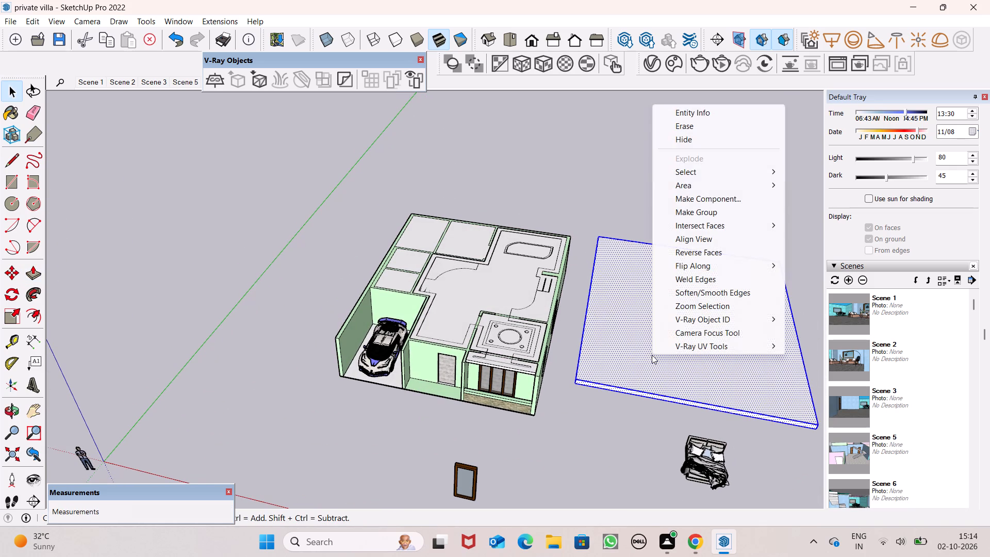
{"action": "left_click", "coordinate": [692, 216]}
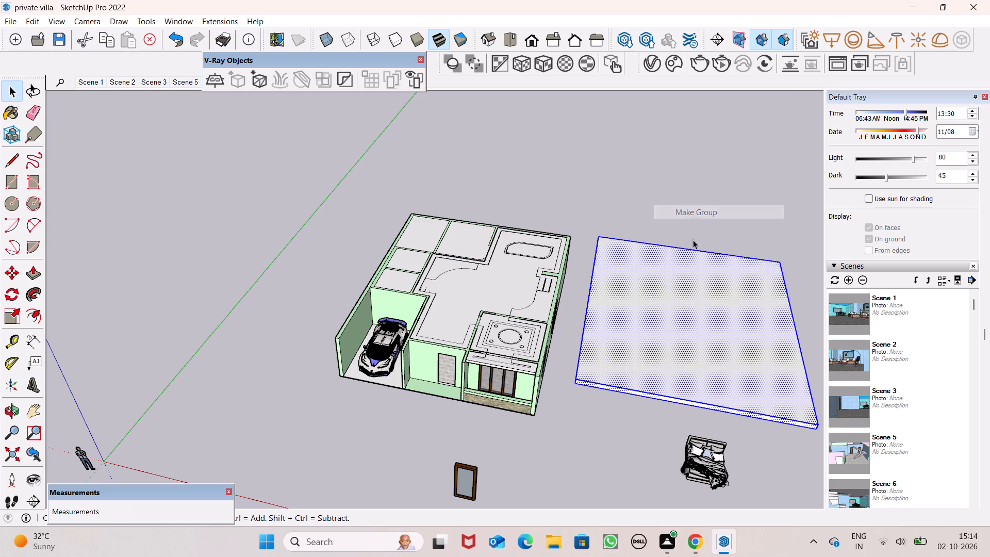
{"action": "left_click", "coordinate": [592, 478]}
Move the grouped cover slab onto the villa's wall tops, using its front outer corner on the side away from the garage.
{"action": "left_click", "coordinate": [671, 384]}
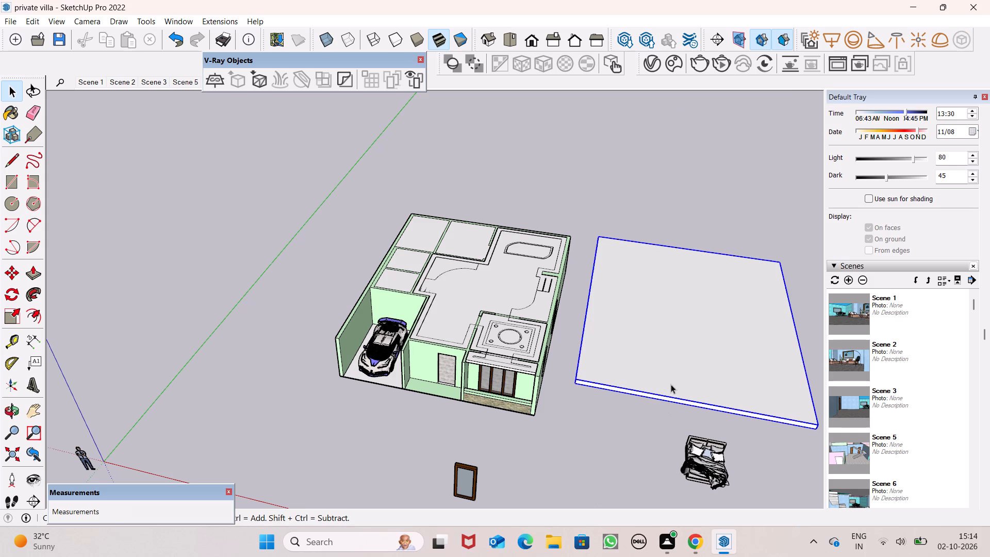
{"action": "scroll", "coordinate": [667, 379], "scroll_direction": "down", "scroll_amount": 7}
{"action": "key", "text": "m"}
{"action": "key", "text": "Return"}
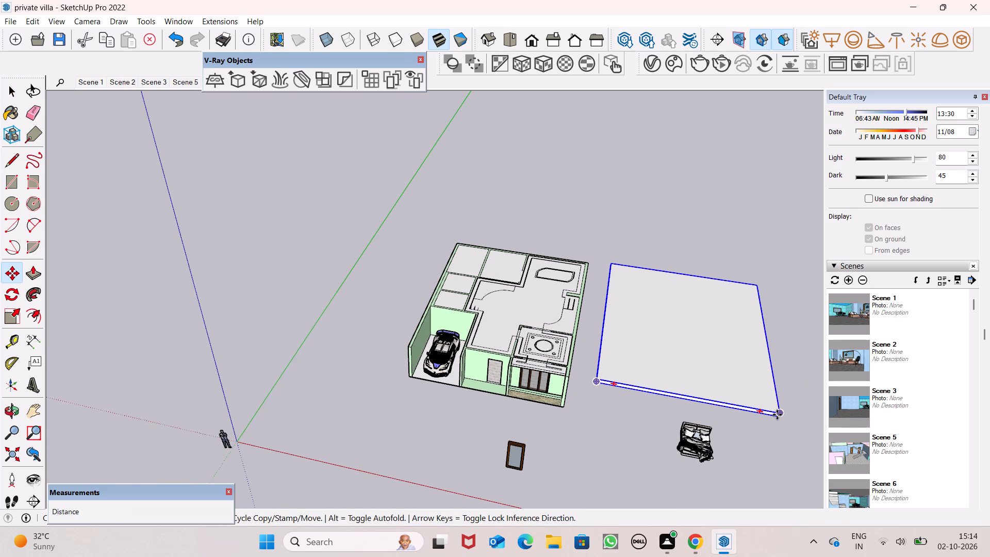
{"action": "left_click_drag", "start_coordinate": [781, 411], "coordinate": [563, 364]}
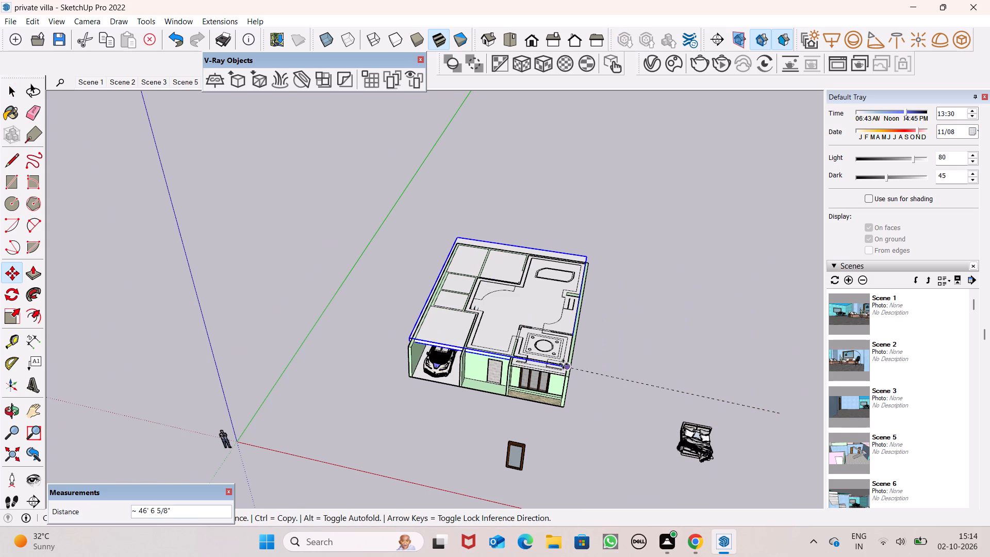
{"action": "left_click_drag", "start_coordinate": [563, 364], "coordinate": [568, 378]}
Examine the fit of the roof slab on the walls at the front outer corner away from the garage.
{"action": "scroll", "coordinate": [576, 409], "scroll_direction": "up", "scroll_amount": 8}
{"action": "scroll", "coordinate": [520, 354], "scroll_direction": "up", "scroll_amount": 4}
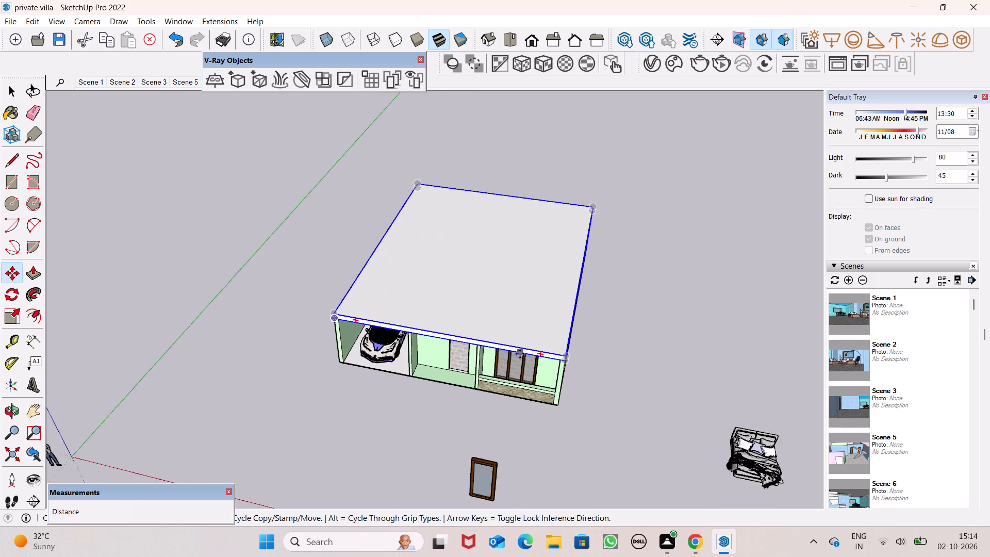
{"action": "scroll", "coordinate": [520, 354], "scroll_direction": "up", "scroll_amount": 3}
{"action": "scroll", "coordinate": [520, 354], "scroll_direction": "down", "scroll_amount": 1}
{"action": "scroll", "coordinate": [520, 354], "scroll_direction": "up", "scroll_amount": 7}
{"action": "middle_click_drag", "start_coordinate": [590, 394], "coordinate": [482, 335]}
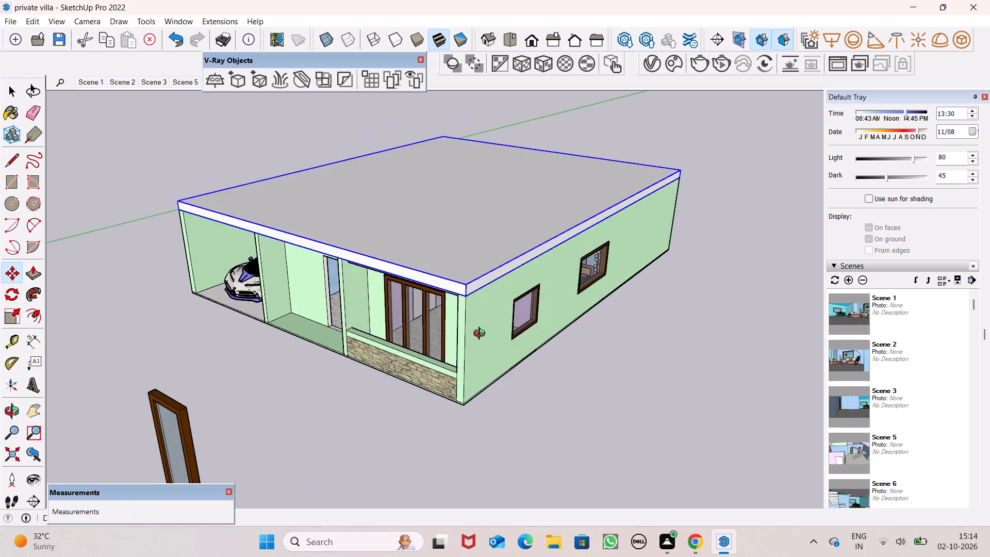
{"action": "middle_click_drag", "start_coordinate": [482, 335], "coordinate": [461, 293]}
{"action": "scroll", "coordinate": [461, 293], "scroll_direction": "up", "scroll_amount": 1}
{"action": "scroll", "coordinate": [447, 225], "scroll_direction": "up", "scroll_amount": 14}
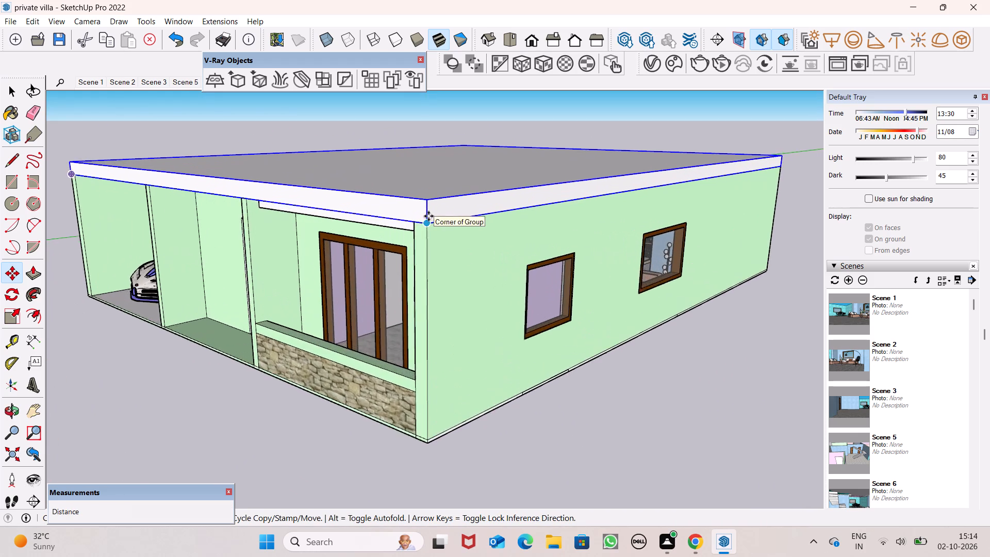
{"action": "scroll", "coordinate": [428, 216], "scroll_direction": "up", "scroll_amount": 7}
{"action": "scroll", "coordinate": [428, 216], "scroll_direction": "down", "scroll_amount": 1}
{"action": "scroll", "coordinate": [428, 216], "scroll_direction": "up", "scroll_amount": 7}
{"action": "scroll", "coordinate": [428, 216], "scroll_direction": "down", "scroll_amount": 1}
{"action": "scroll", "coordinate": [428, 216], "scroll_direction": "up", "scroll_amount": 12}
{"action": "scroll", "coordinate": [428, 216], "scroll_direction": "up", "scroll_amount": 9}
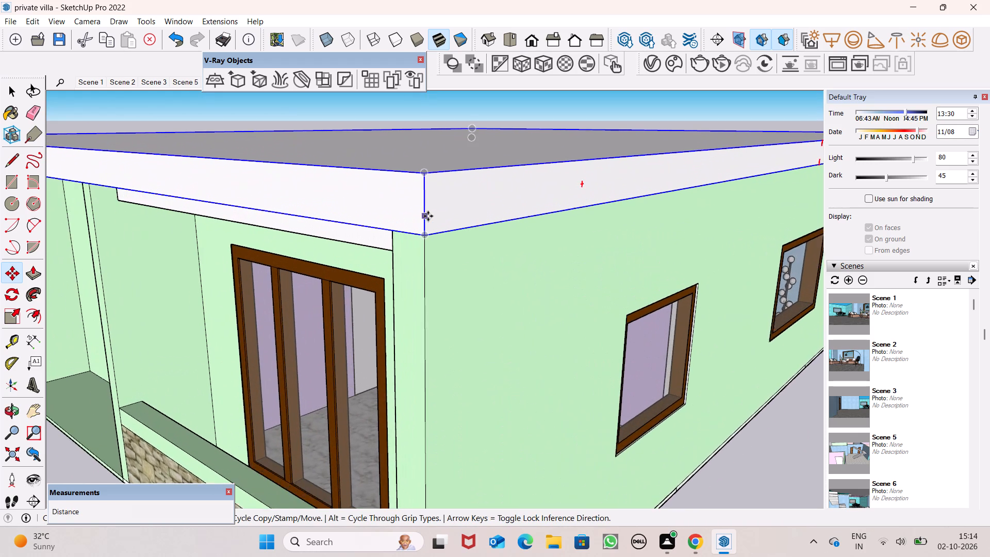
{"action": "scroll", "coordinate": [669, 395], "scroll_direction": "down", "scroll_amount": 18}
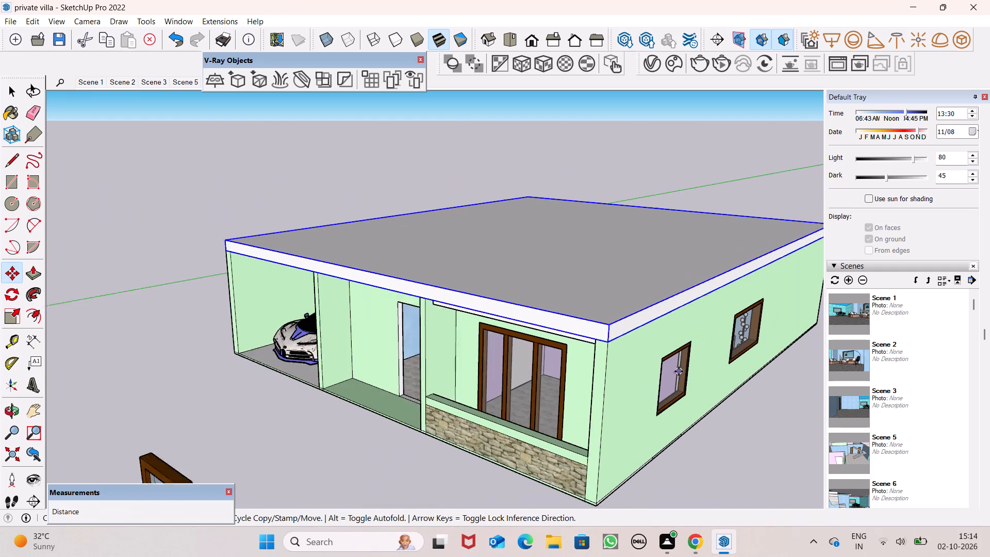
{"action": "key", "text": "space"}
{"action": "key", "text": "space"}
{"action": "key", "text": "space"}
{"action": "left_click", "coordinate": [797, 447]}
Examine the roofed villa from below, including the slab's underside, the garage and the interior through the entrance doorway.
{"action": "scroll", "coordinate": [724, 419], "scroll_direction": "down", "scroll_amount": 5}
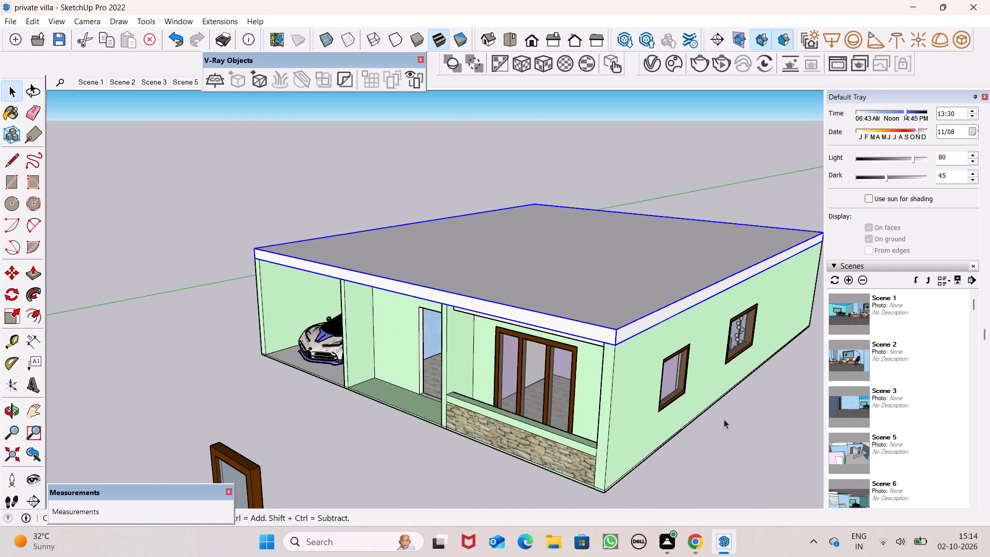
{"action": "scroll", "coordinate": [724, 419], "scroll_direction": "down", "scroll_amount": 2}
{"action": "middle_click_drag", "start_coordinate": [703, 416], "coordinate": [828, 149]}
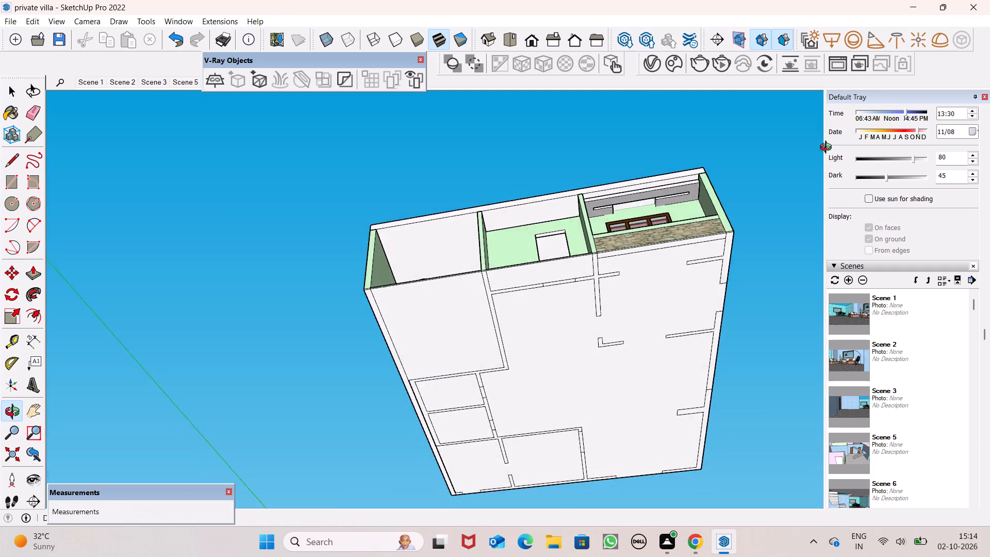
{"action": "middle_click_drag", "start_coordinate": [828, 149], "coordinate": [832, 234]}
{"action": "scroll", "coordinate": [645, 220], "scroll_direction": "up", "scroll_amount": 7}
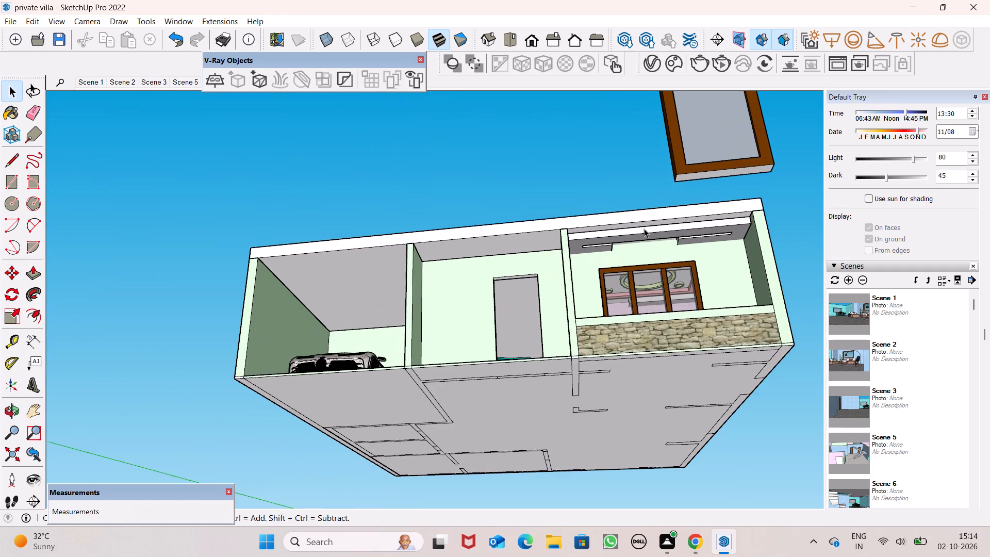
{"action": "middle_click_drag", "start_coordinate": [515, 304], "coordinate": [536, 298]}
{"action": "scroll", "coordinate": [515, 304], "scroll_direction": "up", "scroll_amount": 17}
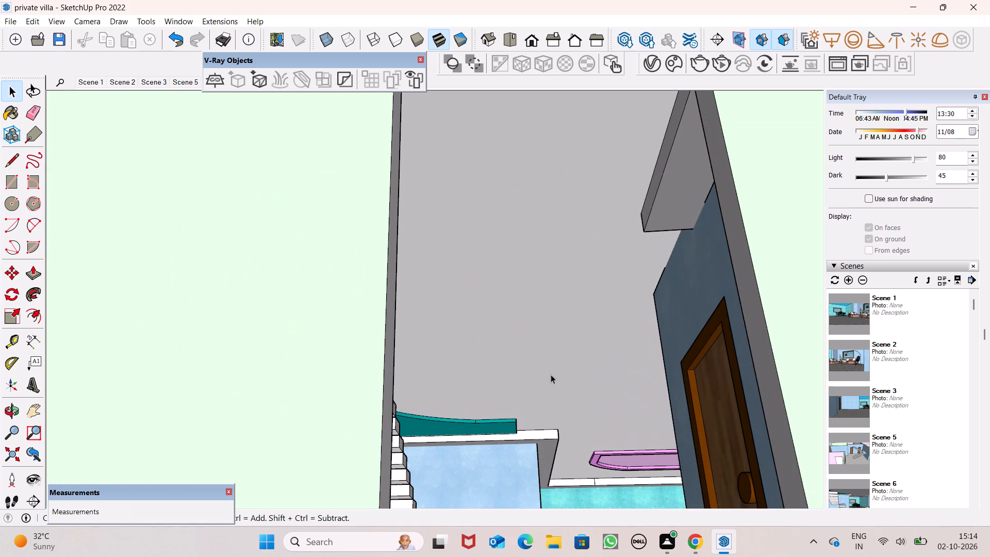
{"action": "scroll", "coordinate": [550, 391], "scroll_direction": "up", "scroll_amount": 4}
{"action": "scroll", "coordinate": [556, 384], "scroll_direction": "down", "scroll_amount": 17}
{"action": "scroll", "coordinate": [601, 330], "scroll_direction": "down", "scroll_amount": 3}
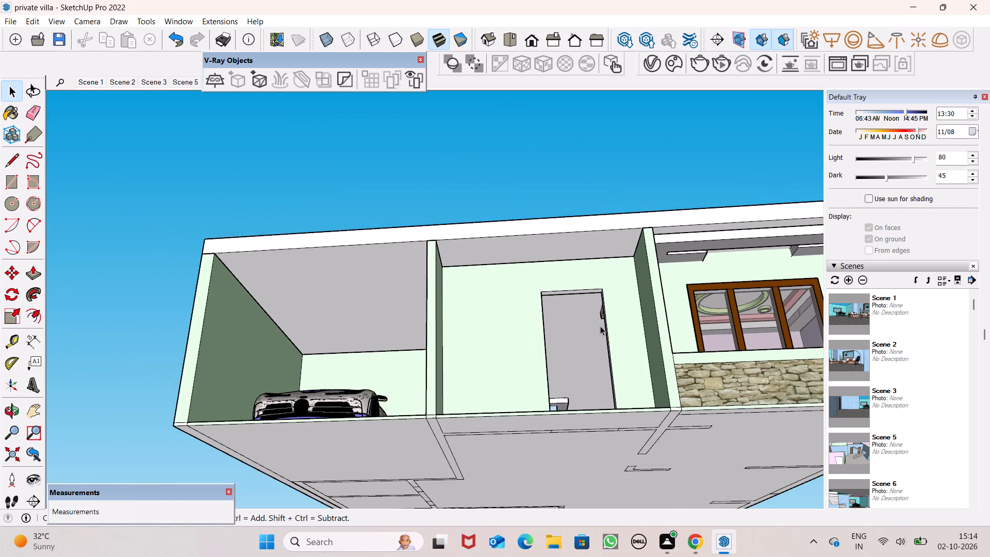
{"action": "scroll", "coordinate": [600, 326], "scroll_direction": "down", "scroll_amount": 16}
Move the loose brown-framed glass panel into the villa's entrance doorway, matching its top corner to the opening's top corner beside the porch.
{"action": "middle_click_drag", "start_coordinate": [606, 322], "coordinate": [629, 441]}
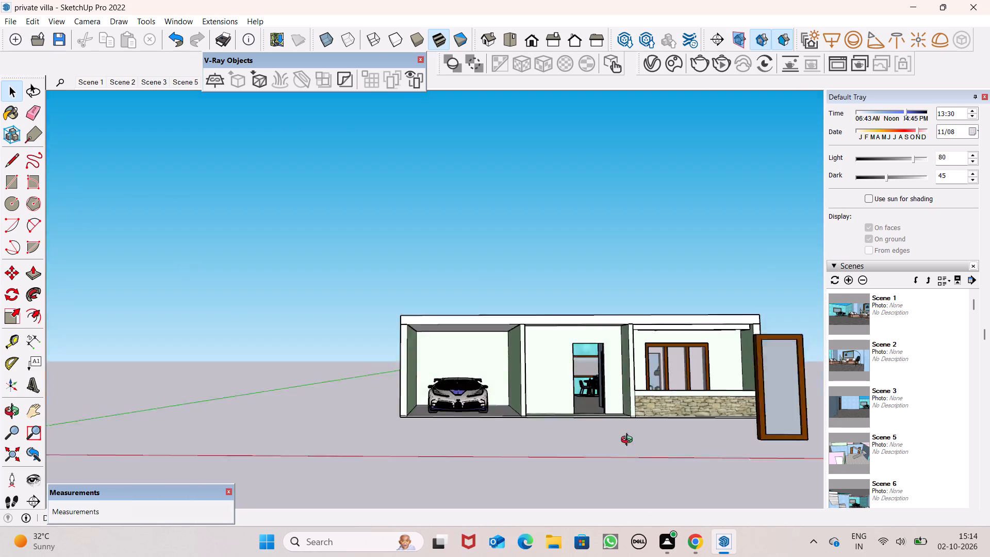
{"action": "middle_click_drag", "start_coordinate": [629, 441], "coordinate": [628, 492]}
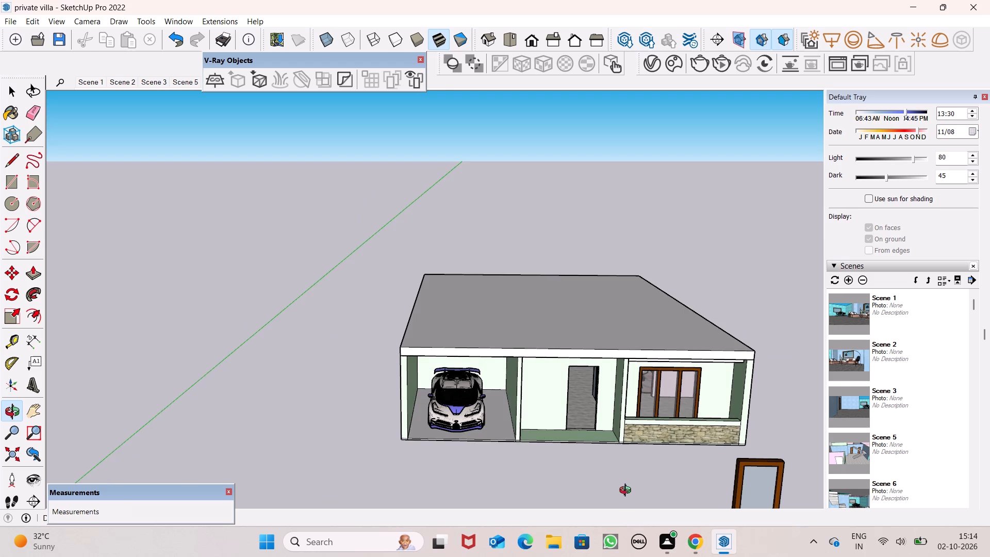
{"action": "middle_click_drag", "start_coordinate": [628, 492], "coordinate": [631, 486]}
{"action": "left_click", "coordinate": [767, 468]}
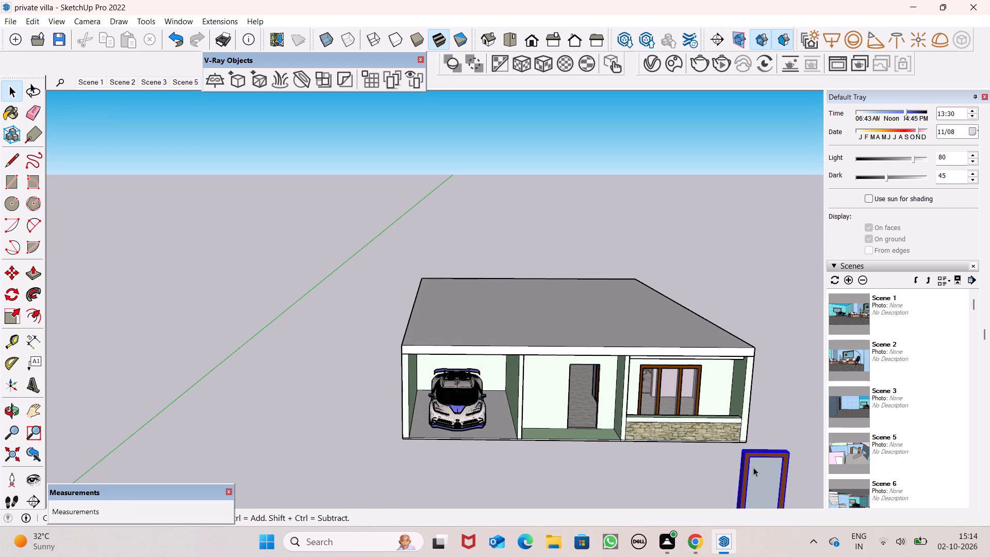
{"action": "key", "text": "m"}
{"action": "key", "text": "Return"}
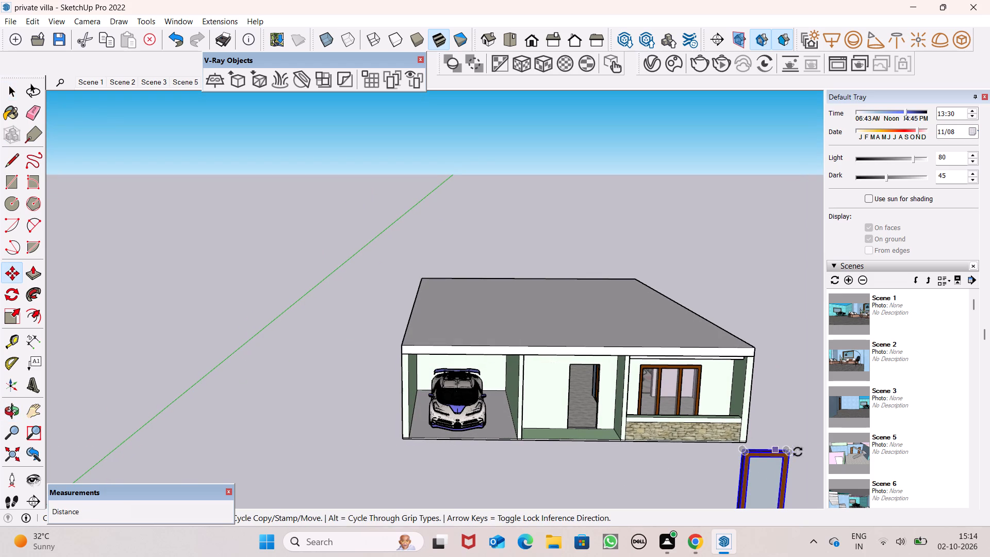
{"action": "left_click_drag", "start_coordinate": [783, 452], "coordinate": [700, 409]}
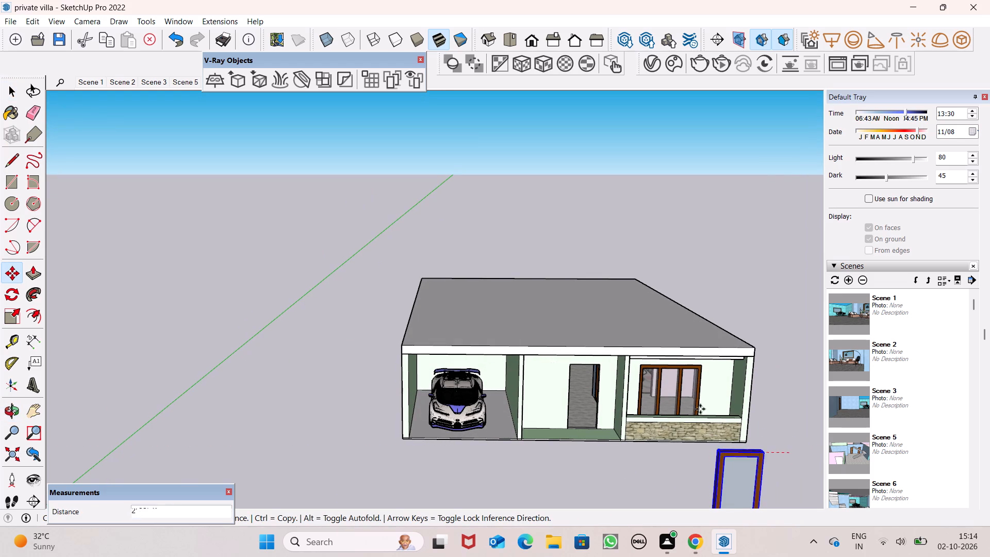
{"action": "left_click_drag", "start_coordinate": [700, 409], "coordinate": [600, 368]}
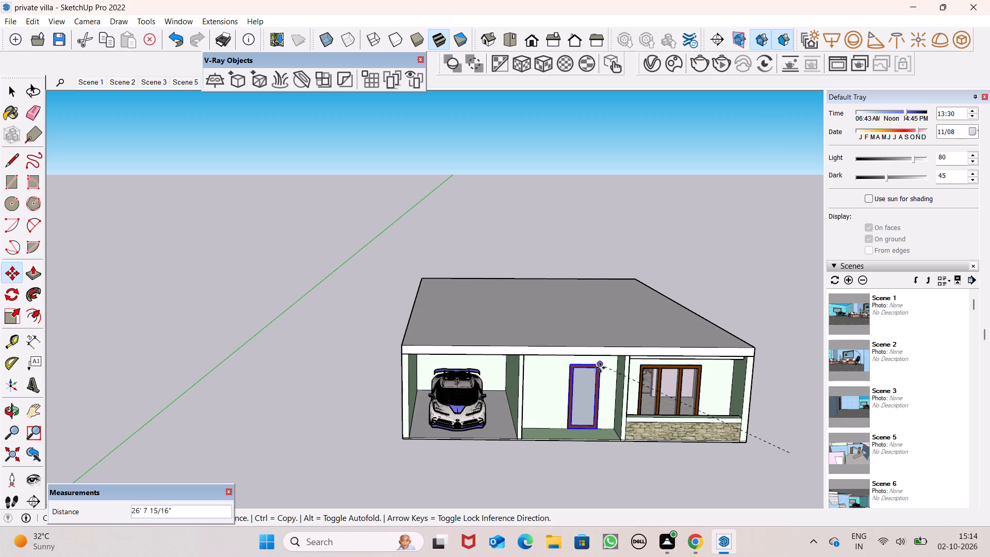
{"action": "left_click_drag", "start_coordinate": [600, 368], "coordinate": [601, 366]}
{"action": "scroll", "coordinate": [603, 365], "scroll_direction": "down", "scroll_amount": 1}
{"action": "scroll", "coordinate": [603, 365], "scroll_direction": "up", "scroll_amount": 17}
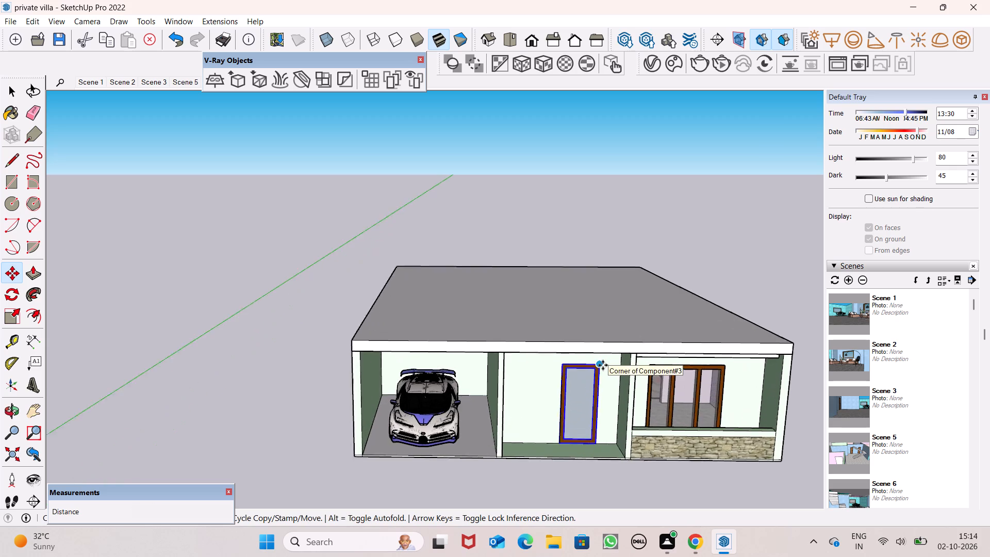
{"action": "scroll", "coordinate": [603, 365], "scroll_direction": "up", "scroll_amount": 17}
{"action": "key", "text": "space"}
{"action": "key", "text": "space"}
{"action": "key", "text": "space"}
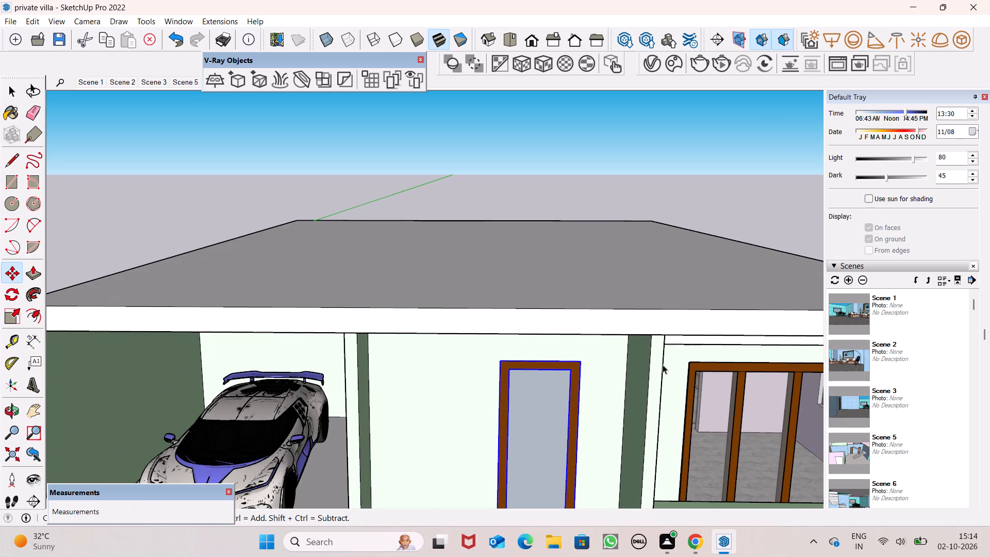
{"action": "scroll", "coordinate": [667, 361], "scroll_direction": "down", "scroll_amount": 18}
{"action": "scroll", "coordinate": [671, 352], "scroll_direction": "down", "scroll_amount": 5}
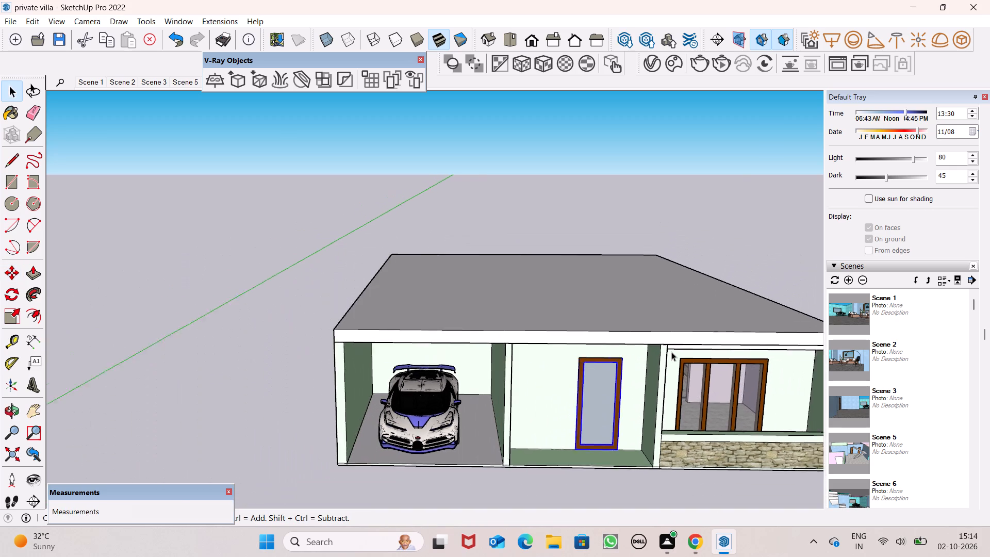
Examine the roofed villa's exterior from the front, the garage side and above, including the roof slab.
{"action": "scroll", "coordinate": [671, 352], "scroll_direction": "down", "scroll_amount": 3}
{"action": "left_click", "coordinate": [344, 451]}
{"action": "scroll", "coordinate": [538, 388], "scroll_direction": "down", "scroll_amount": 2}
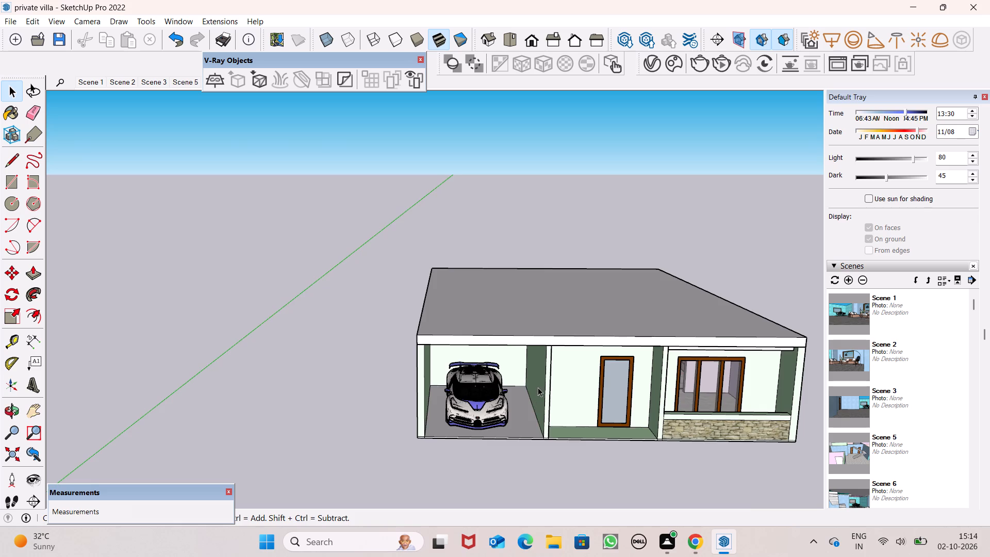
{"action": "scroll", "coordinate": [538, 387], "scroll_direction": "down", "scroll_amount": 9}
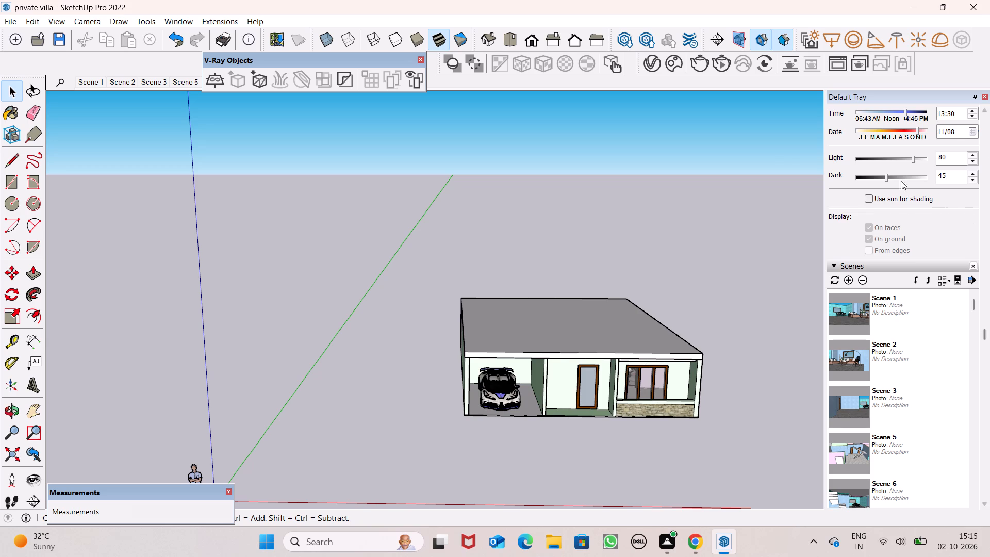
{"action": "middle_click_drag", "start_coordinate": [461, 371], "coordinate": [739, 367]}
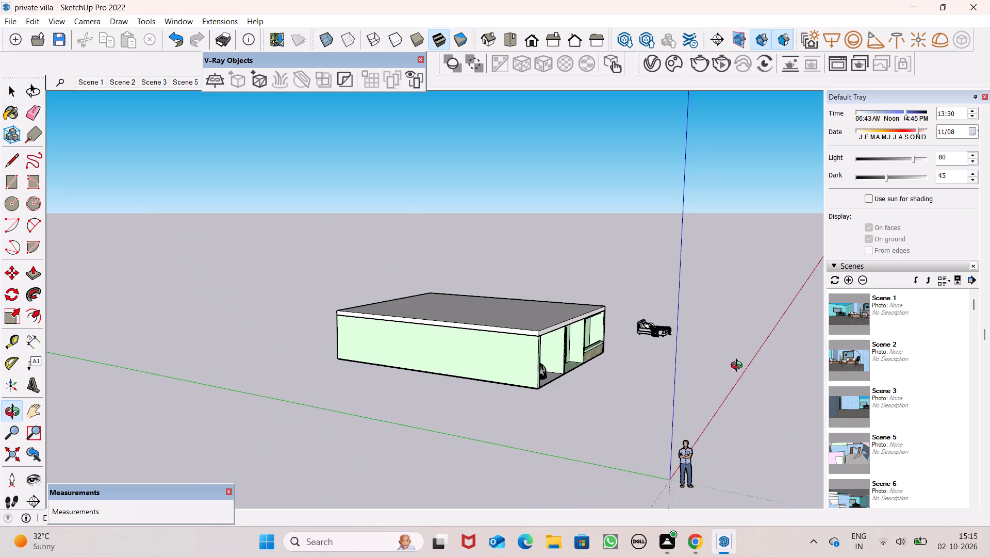
{"action": "middle_click_drag", "start_coordinate": [739, 367], "coordinate": [741, 367]}
{"action": "scroll", "coordinate": [588, 378], "scroll_direction": "up", "scroll_amount": 6}
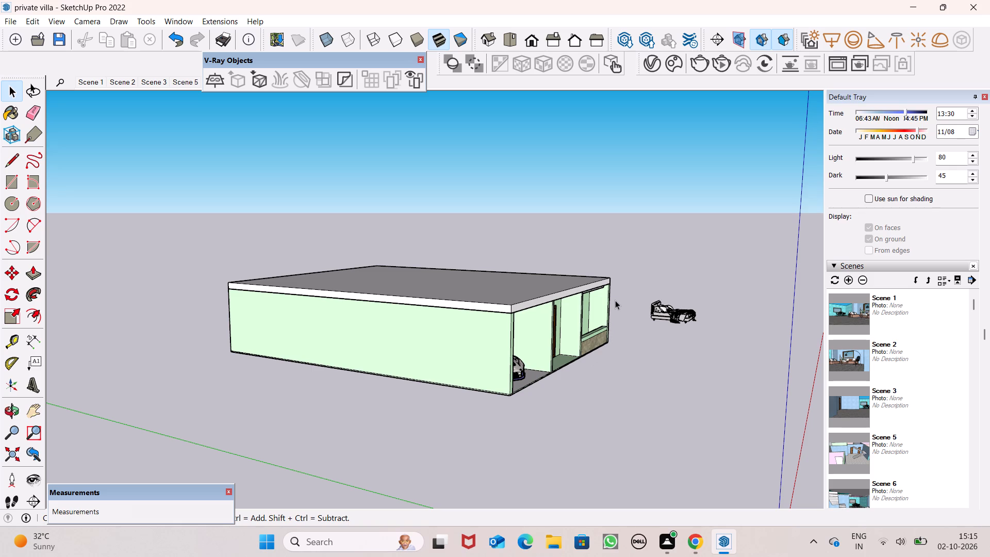
{"action": "middle_click_drag", "start_coordinate": [624, 333], "coordinate": [458, 435]}
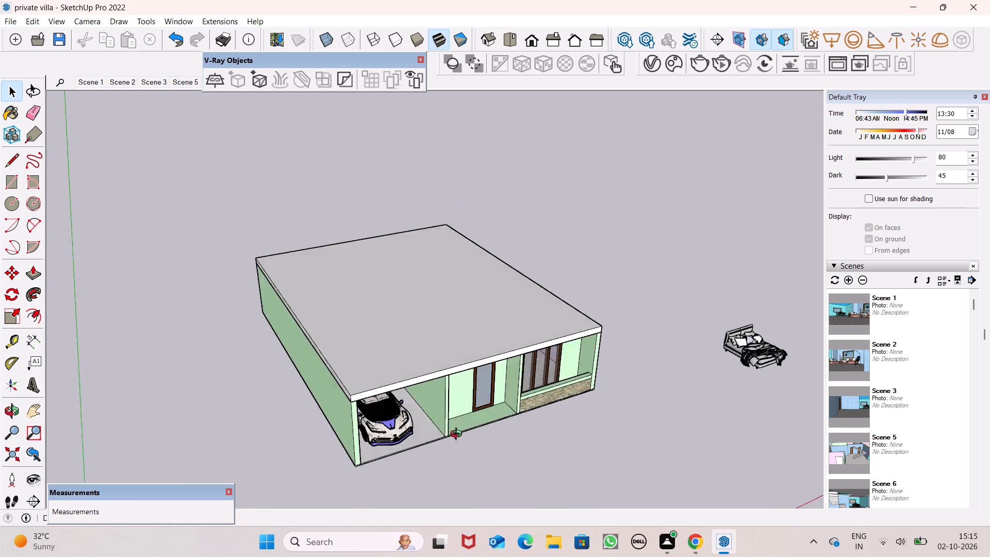
{"action": "middle_click_drag", "start_coordinate": [458, 435], "coordinate": [381, 483]}
{"action": "left_click", "coordinate": [369, 392]}
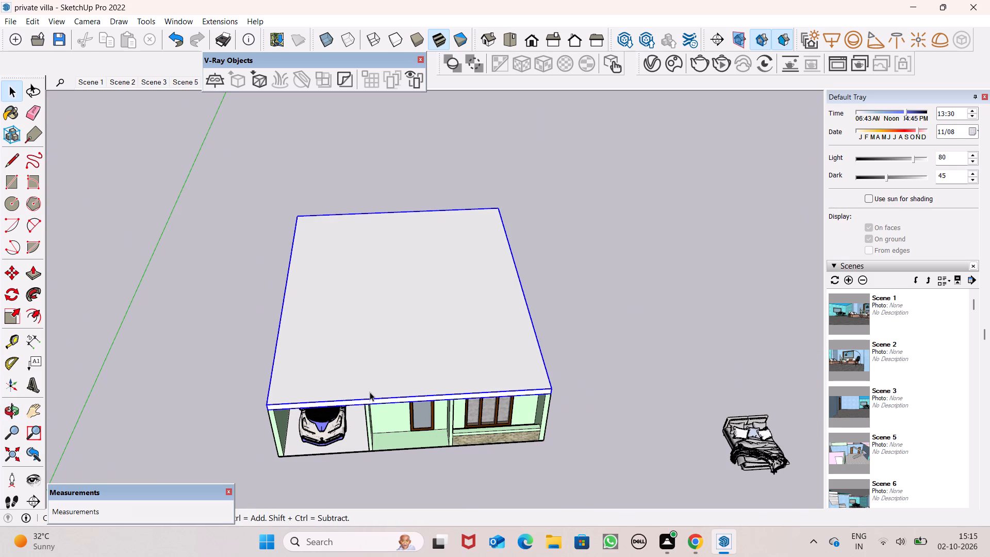
{"action": "left_click", "coordinate": [622, 320]}
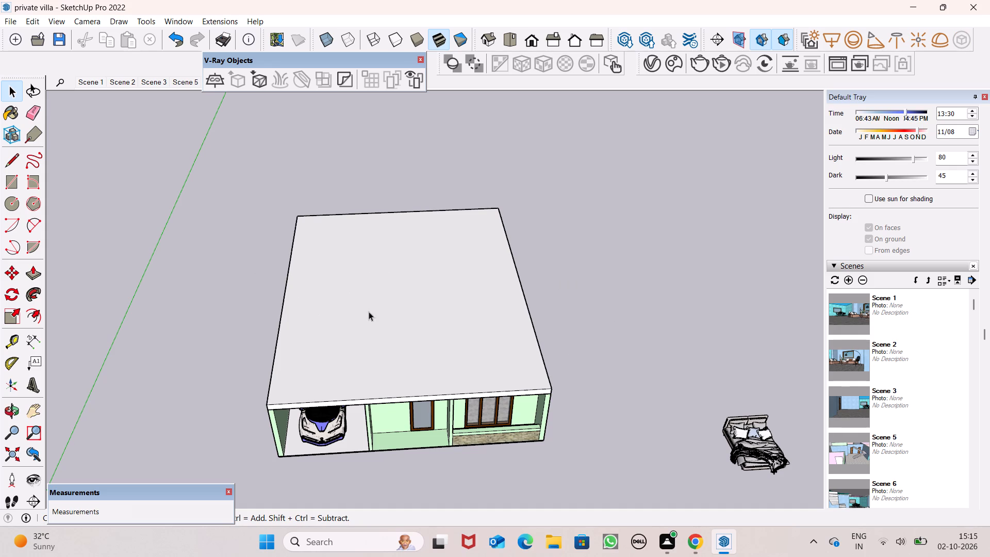
Explode the roof slab group so its top face can be edited directly.
{"action": "middle_click_drag", "start_coordinate": [366, 317], "coordinate": [335, 437]}
{"action": "scroll", "coordinate": [411, 135], "scroll_direction": "up", "scroll_amount": 2}
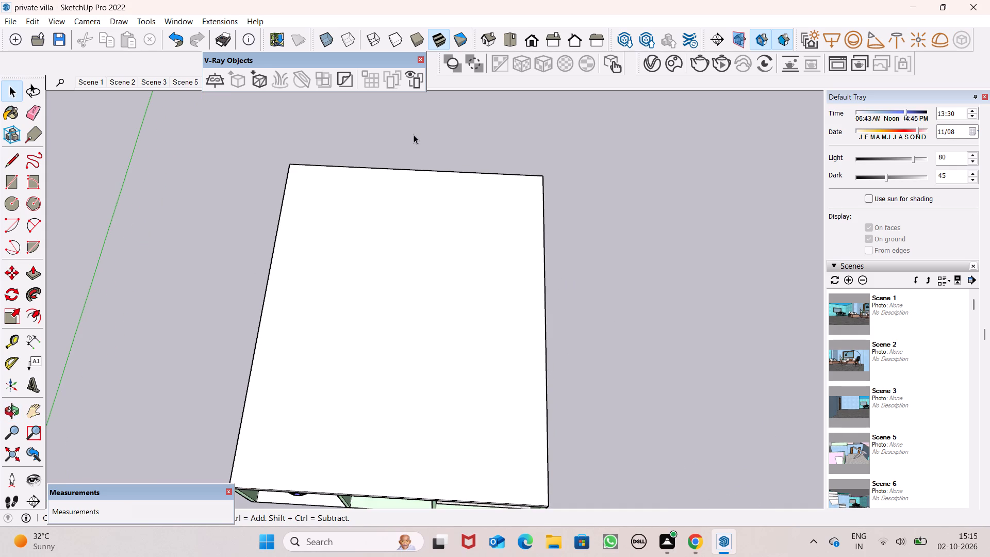
{"action": "scroll", "coordinate": [414, 135], "scroll_direction": "down", "scroll_amount": 1}
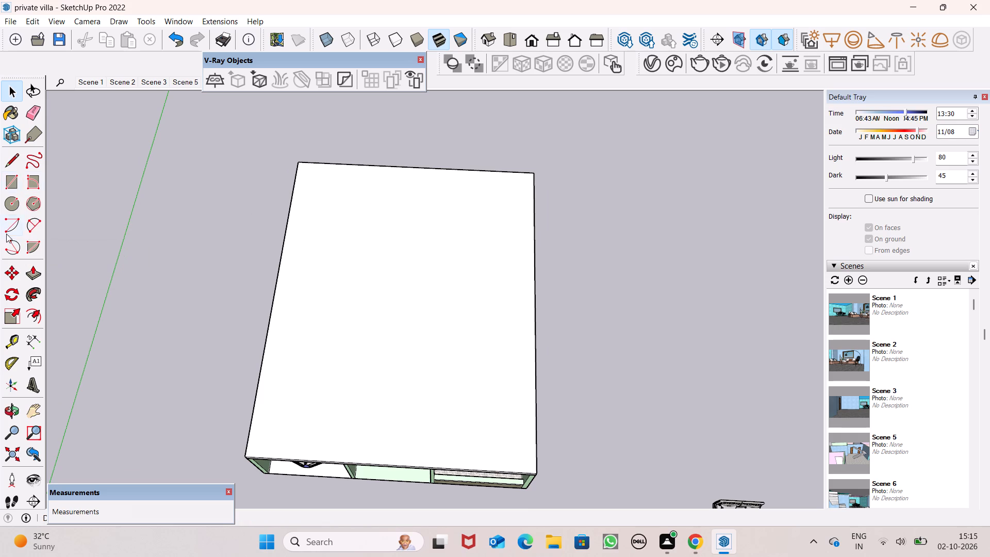
{"action": "left_click", "coordinate": [14, 345]}
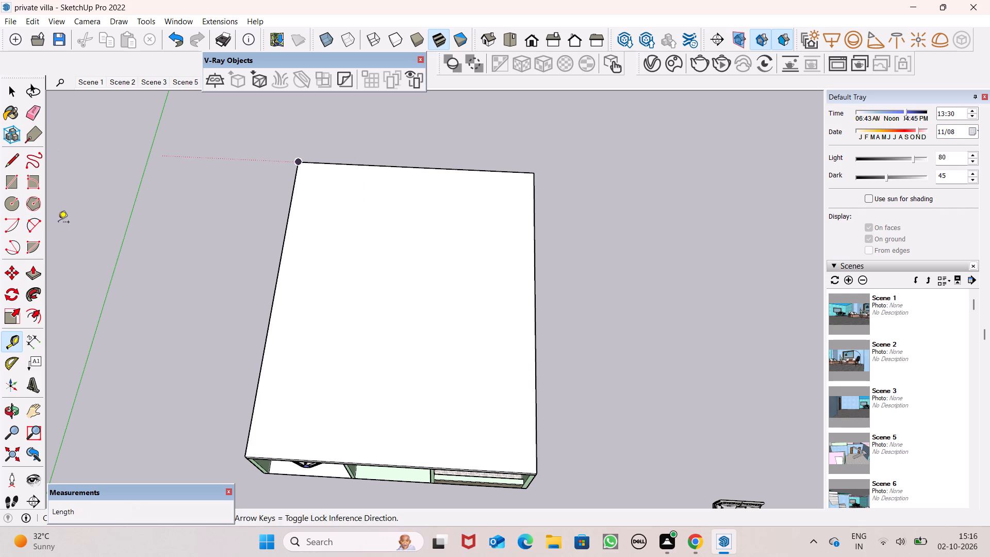
{"action": "left_click", "coordinate": [31, 318]}
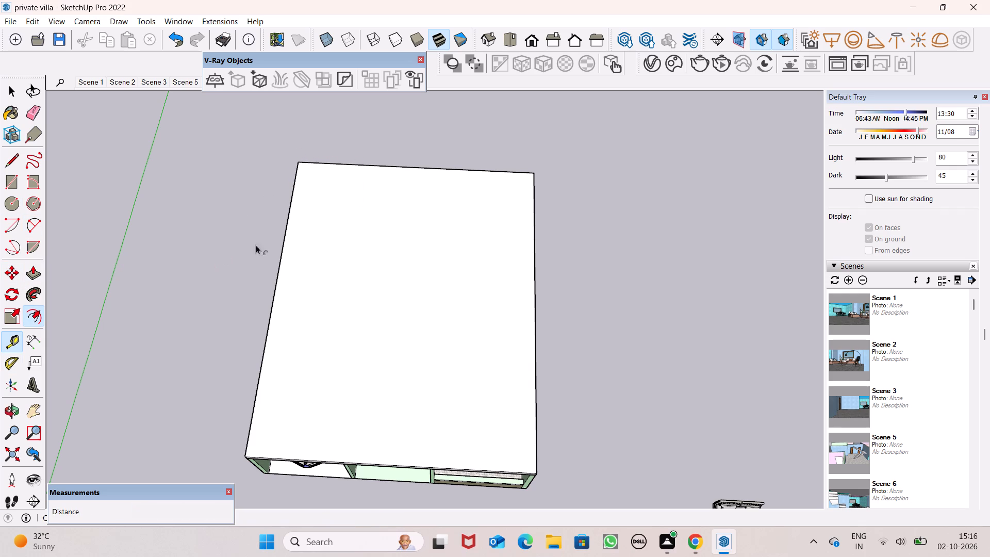
{"action": "left_click", "coordinate": [426, 168]}
{"action": "key", "text": "space"}
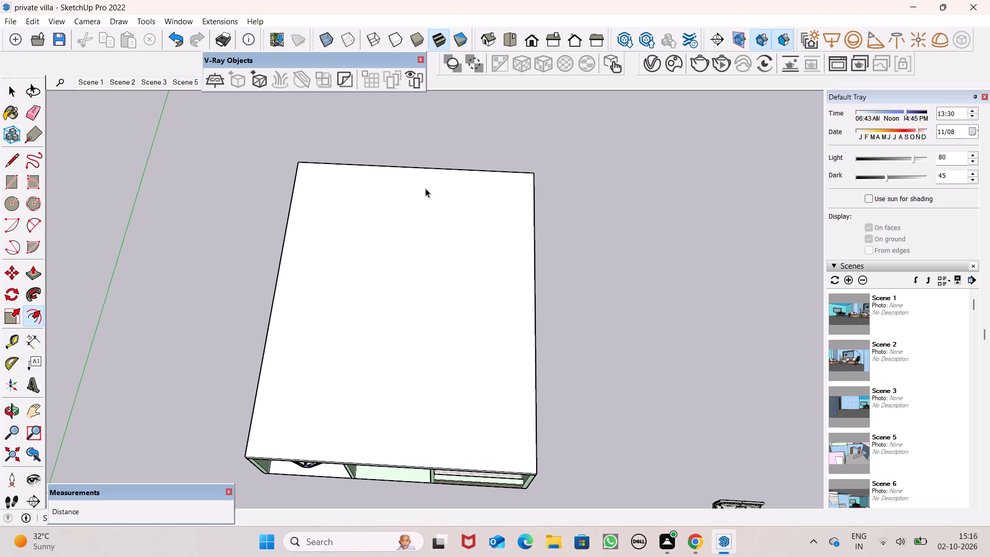
{"action": "left_click", "coordinate": [427, 190]}
{"action": "right_click", "coordinate": [427, 192]}
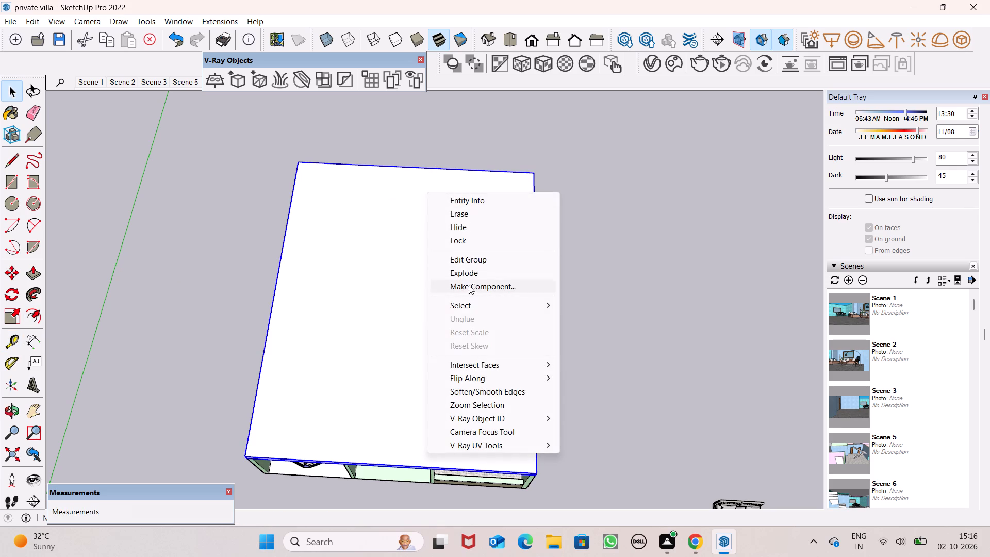
{"action": "left_click", "coordinate": [469, 275]}
{"action": "key", "text": "space"}
{"action": "left_click", "coordinate": [585, 256]}
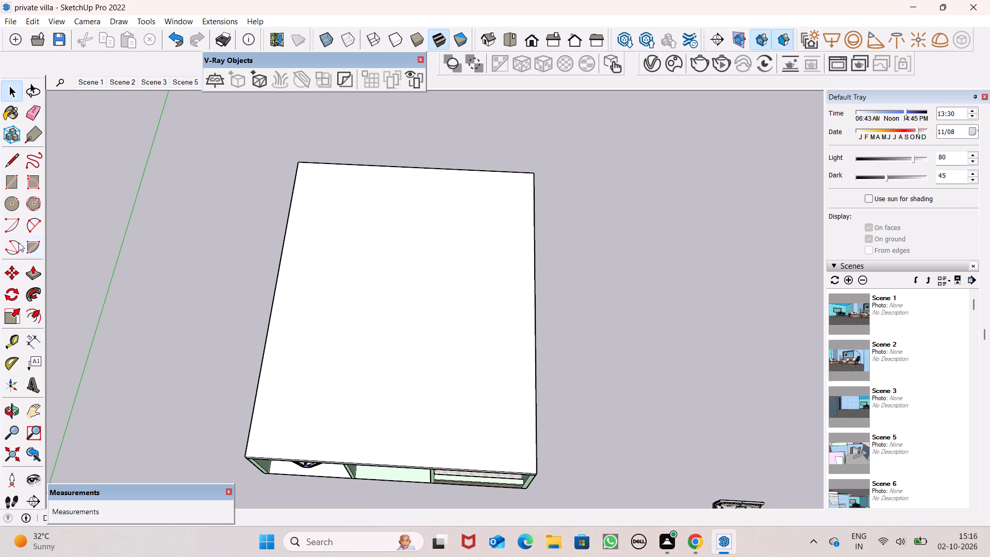
Offset the outline of the roof slab's top face 9" inward to form a border strip.
{"action": "left_click", "coordinate": [36, 312]}
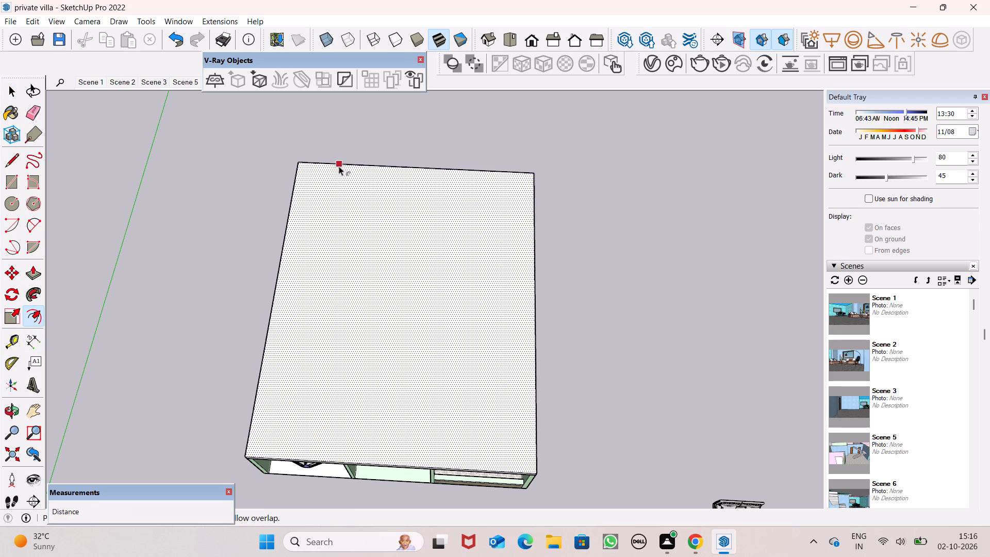
{"action": "left_click_drag", "start_coordinate": [332, 167], "coordinate": [335, 184]}
{"action": "type", "text": "9\""}
{"action": "key", "text": "Return"}
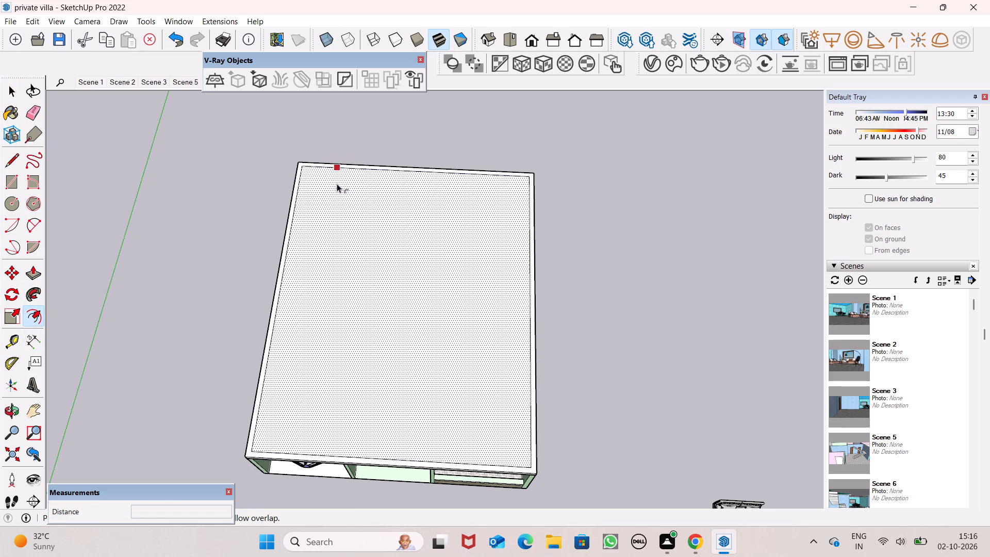
{"action": "key", "text": "space"}
{"action": "key", "text": "space"}
{"action": "left_click", "coordinate": [653, 248]}
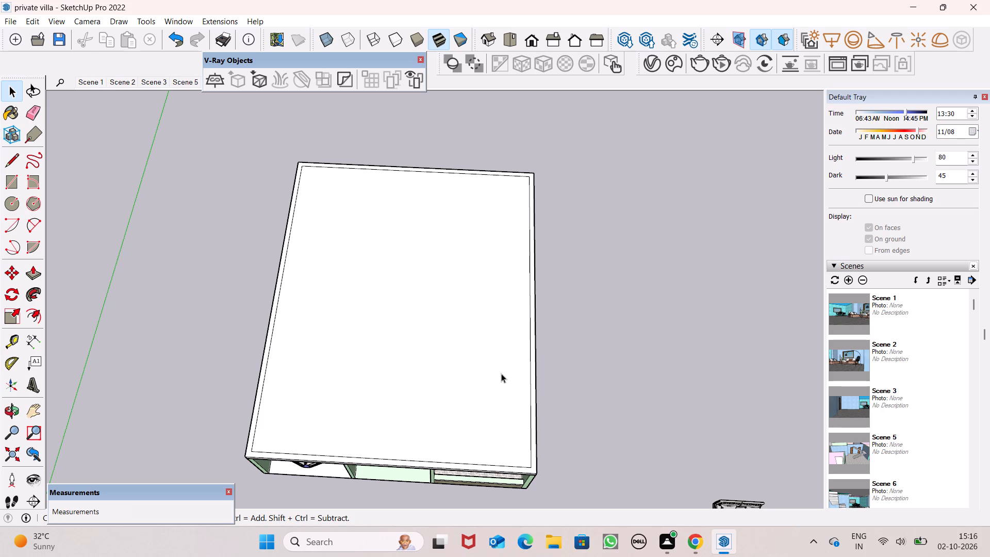
Draw a 9" line across the roof's front border strip, from the inner corner above the garage to the front edge.
{"action": "scroll", "coordinate": [501, 382], "scroll_direction": "down", "scroll_amount": 2}
{"action": "middle_click_drag", "start_coordinate": [474, 462], "coordinate": [474, 461]}
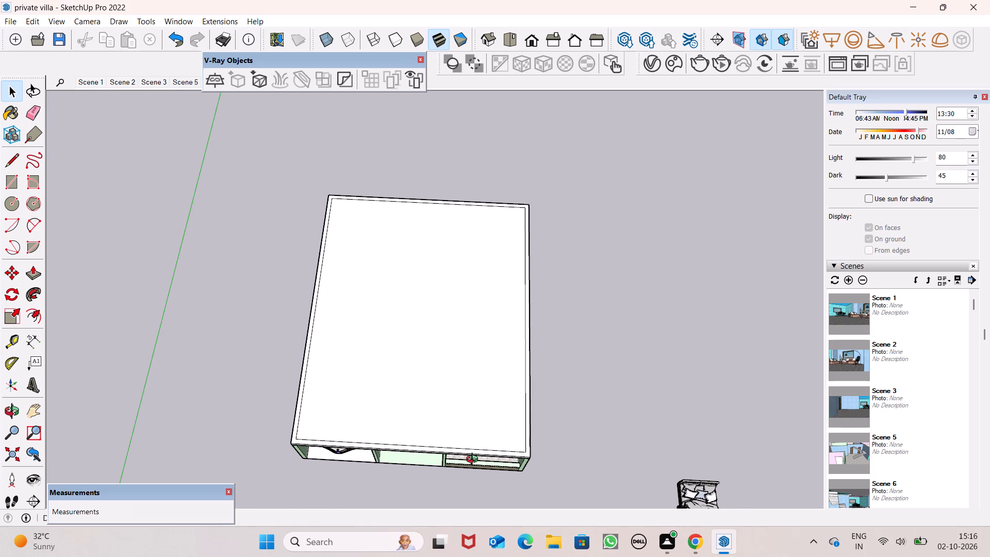
{"action": "middle_click_drag", "start_coordinate": [474, 461], "coordinate": [482, 357]}
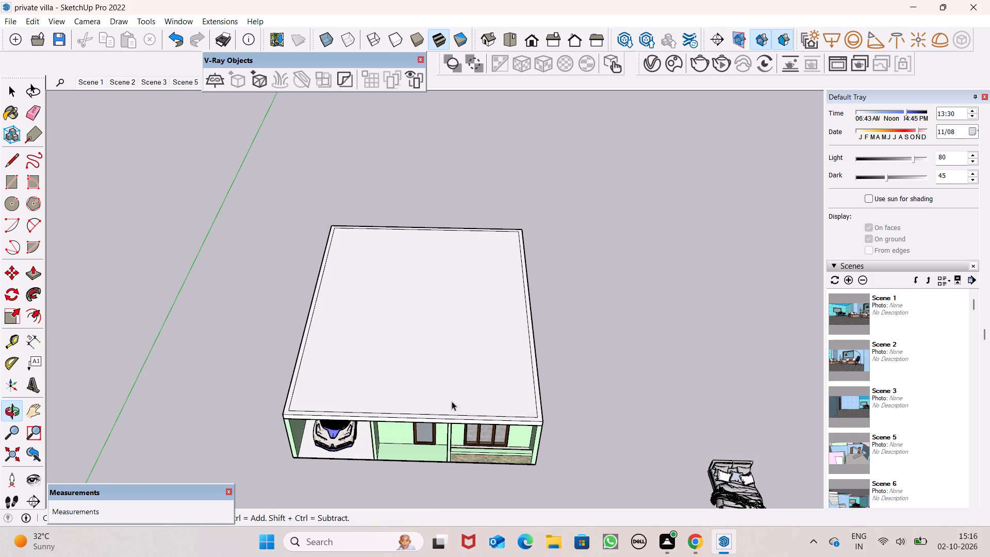
{"action": "scroll", "coordinate": [433, 414], "scroll_direction": "up", "scroll_amount": 7}
{"action": "scroll", "coordinate": [185, 397], "scroll_direction": "up", "scroll_amount": 9}
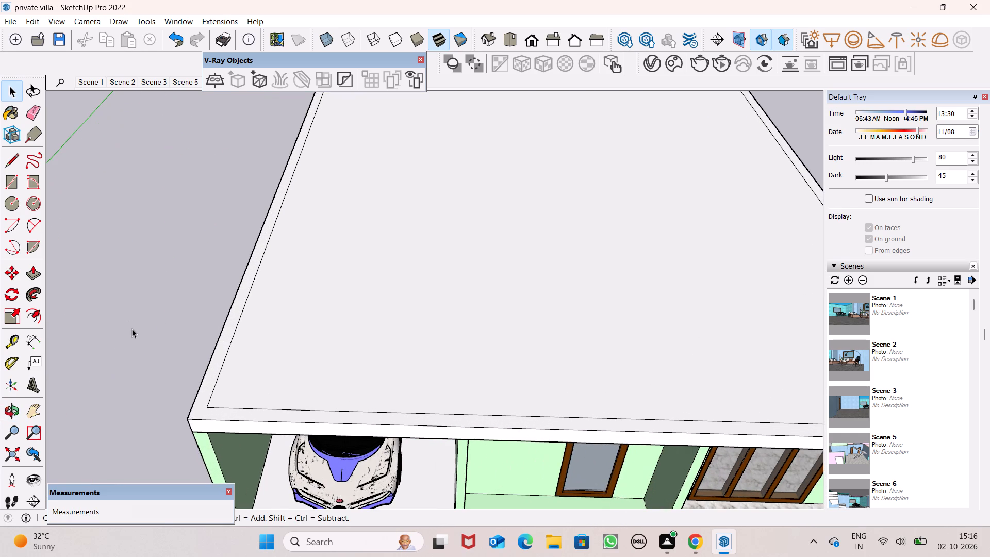
{"action": "left_click", "coordinate": [22, 159]}
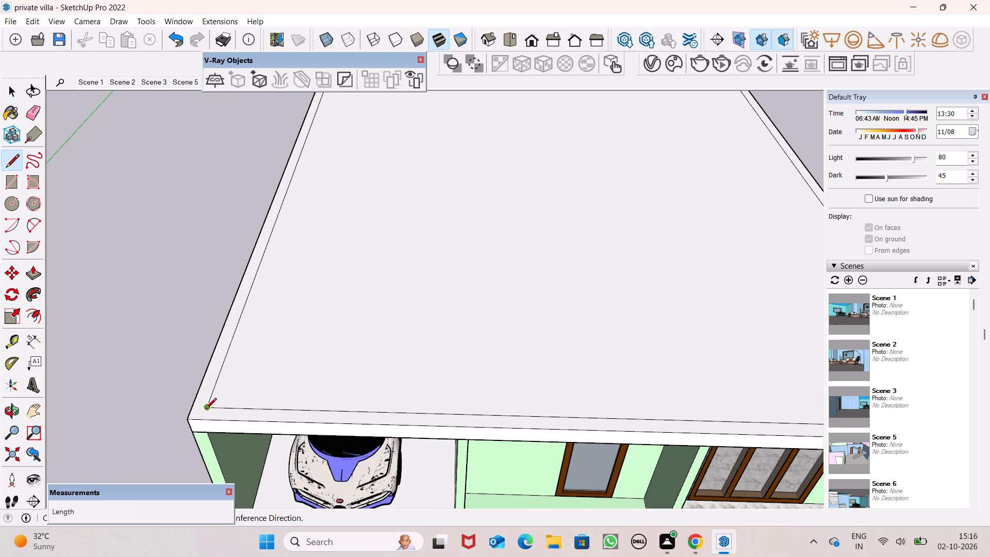
{"action": "left_click", "coordinate": [206, 409]}
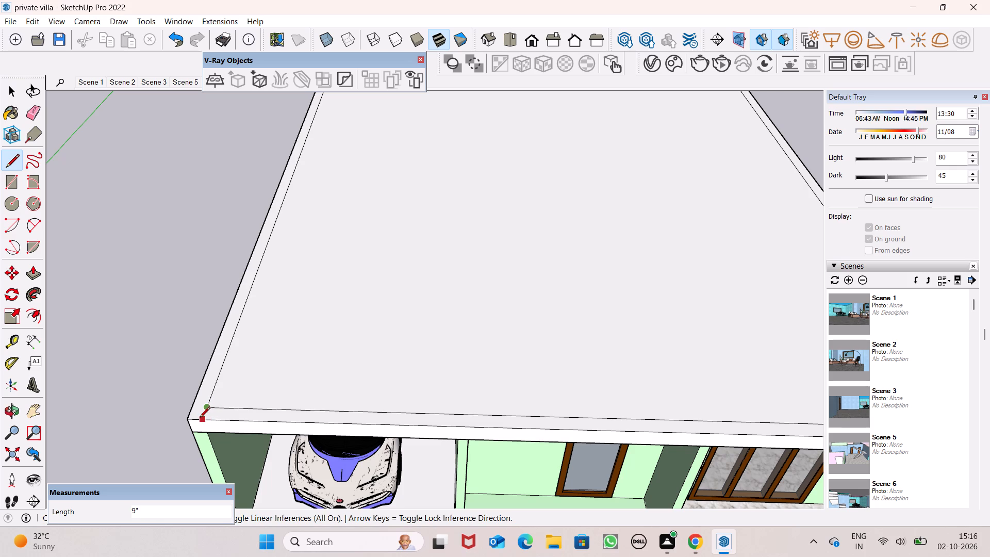
{"action": "left_click", "coordinate": [200, 419]}
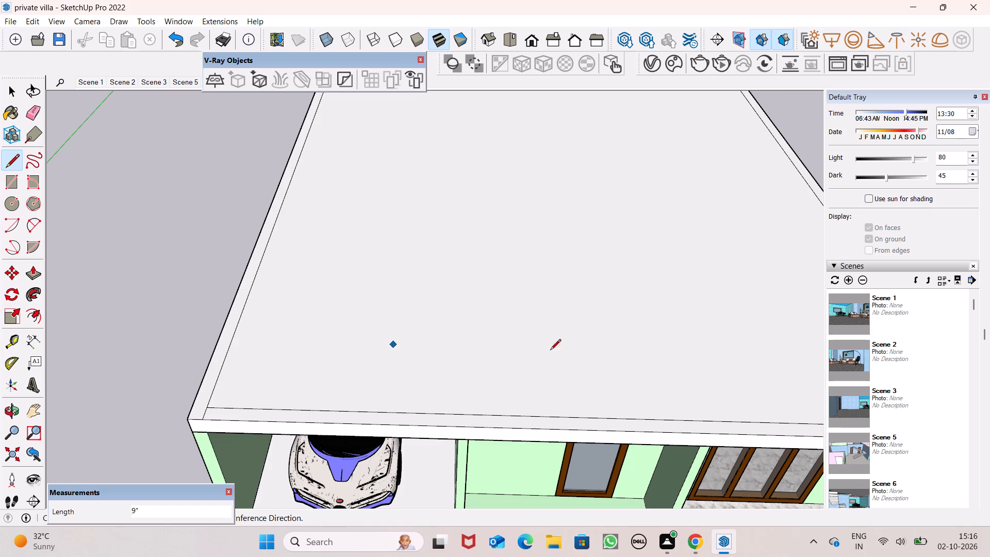
Draw a 9" line across the side border strip away from the garage, a short distance behind the front corner.
{"action": "scroll", "coordinate": [577, 273], "scroll_direction": "down", "scroll_amount": 7}
{"action": "scroll", "coordinate": [472, 309], "scroll_direction": "down", "scroll_amount": 9}
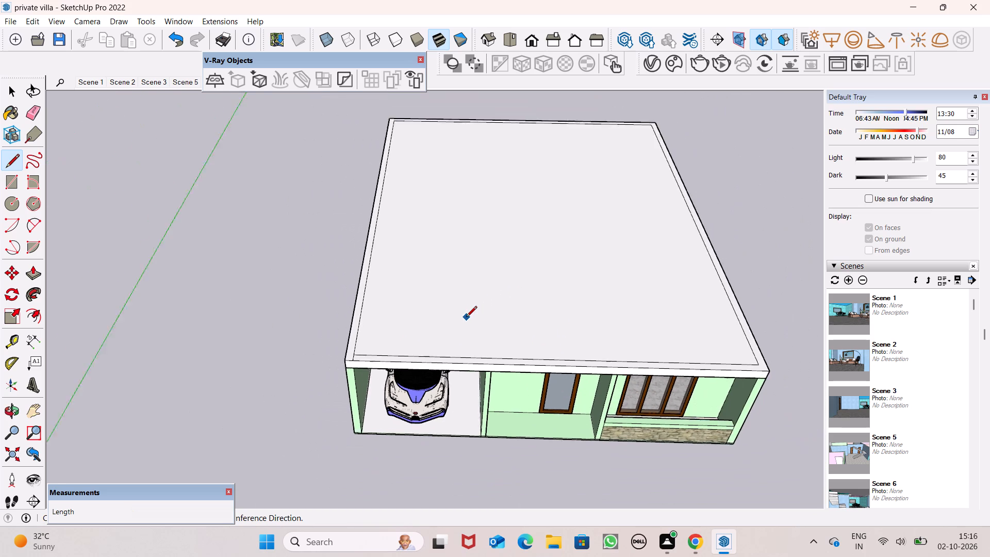
{"action": "scroll", "coordinate": [466, 318], "scroll_direction": "down", "scroll_amount": 4}
{"action": "scroll", "coordinate": [705, 298], "scroll_direction": "up", "scroll_amount": 3}
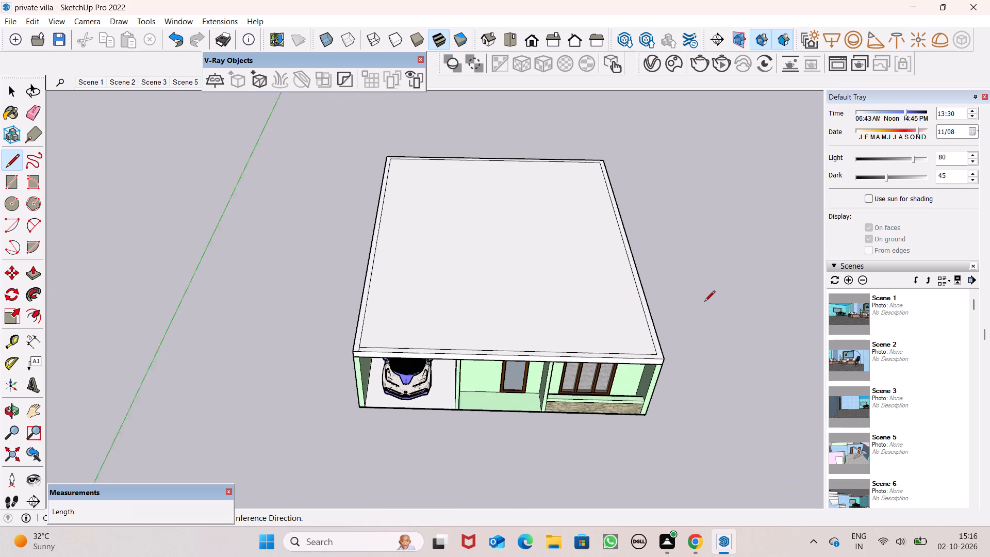
{"action": "scroll", "coordinate": [704, 302], "scroll_direction": "up", "scroll_amount": 7}
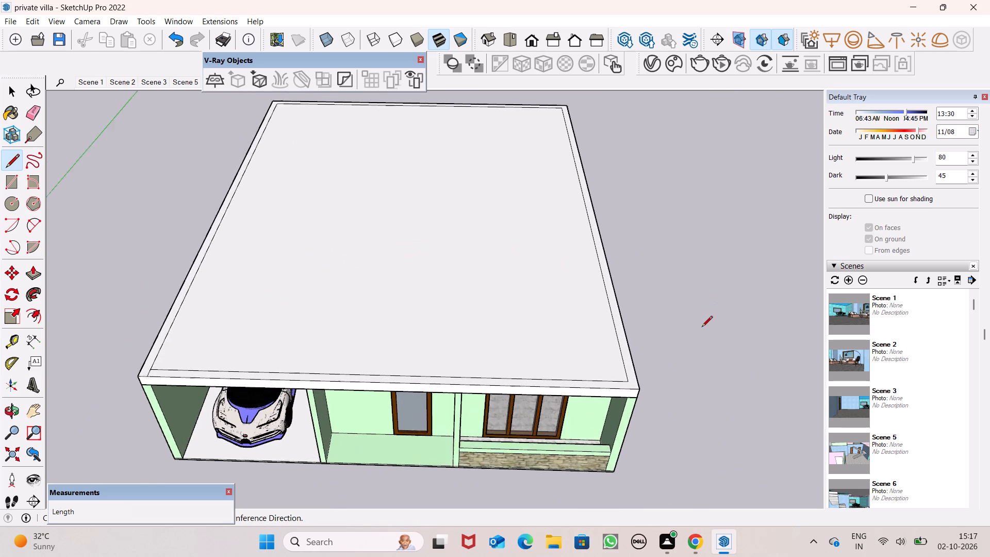
{"action": "scroll", "coordinate": [702, 327], "scroll_direction": "up", "scroll_amount": 3}
{"action": "scroll", "coordinate": [654, 378], "scroll_direction": "up", "scroll_amount": 4}
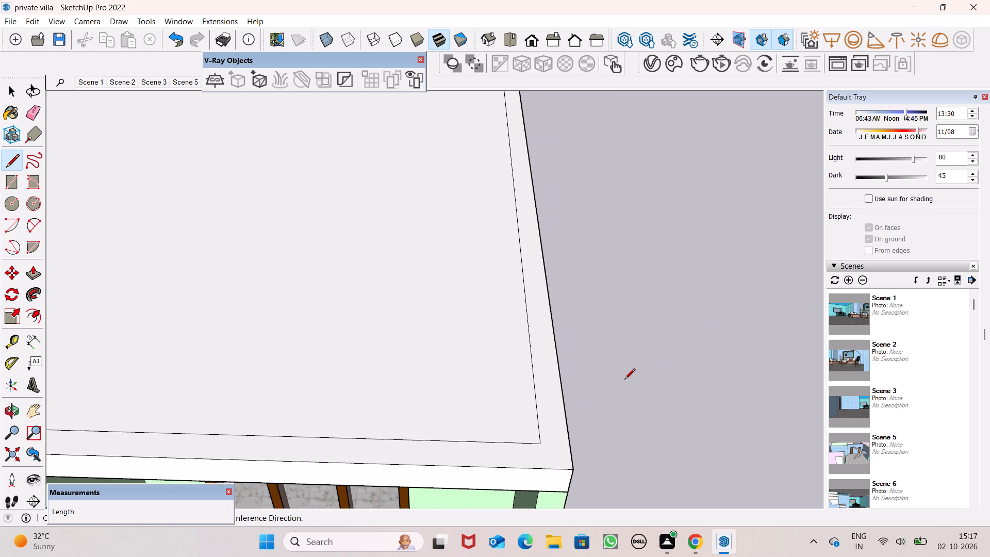
{"action": "scroll", "coordinate": [624, 380], "scroll_direction": "up", "scroll_amount": 3}
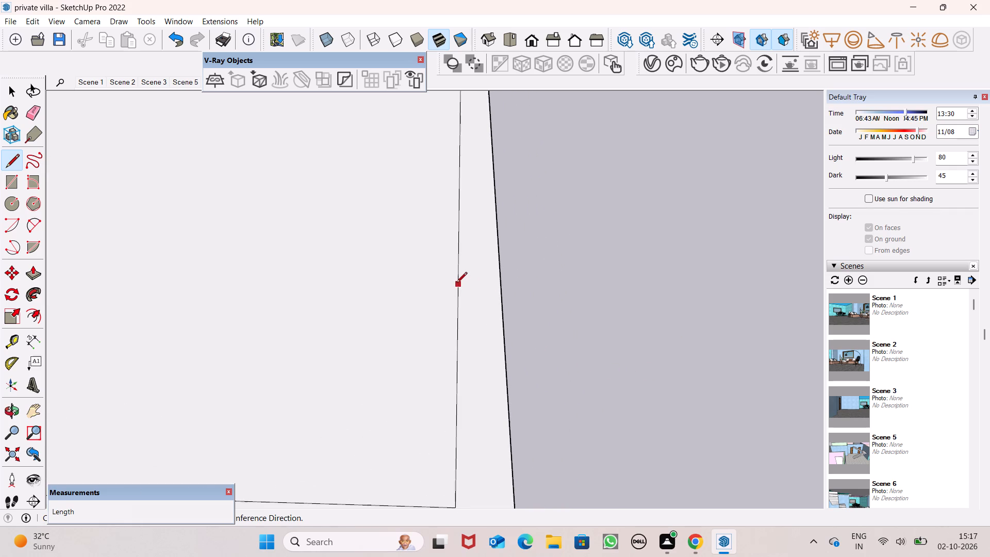
{"action": "left_click", "coordinate": [457, 284]}
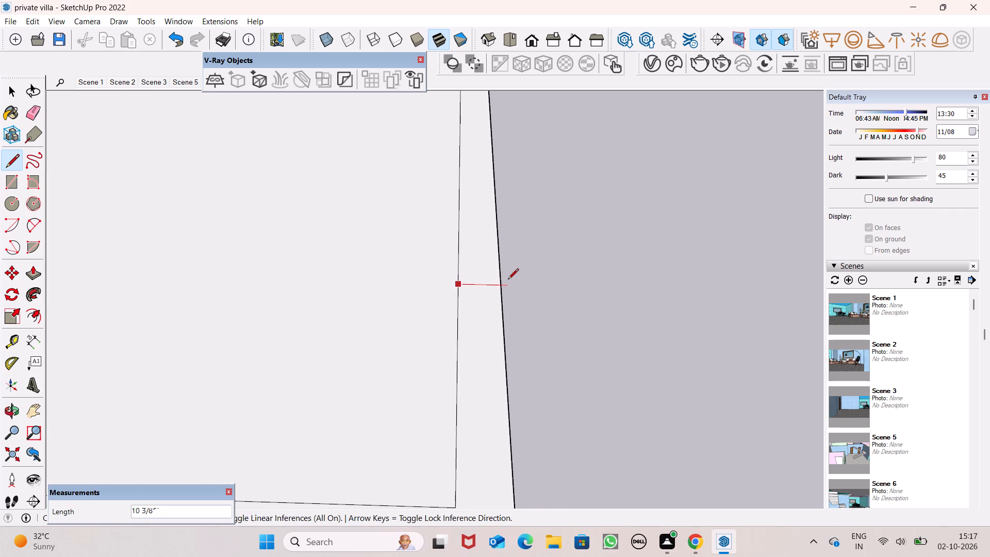
{"action": "left_click", "coordinate": [501, 283]}
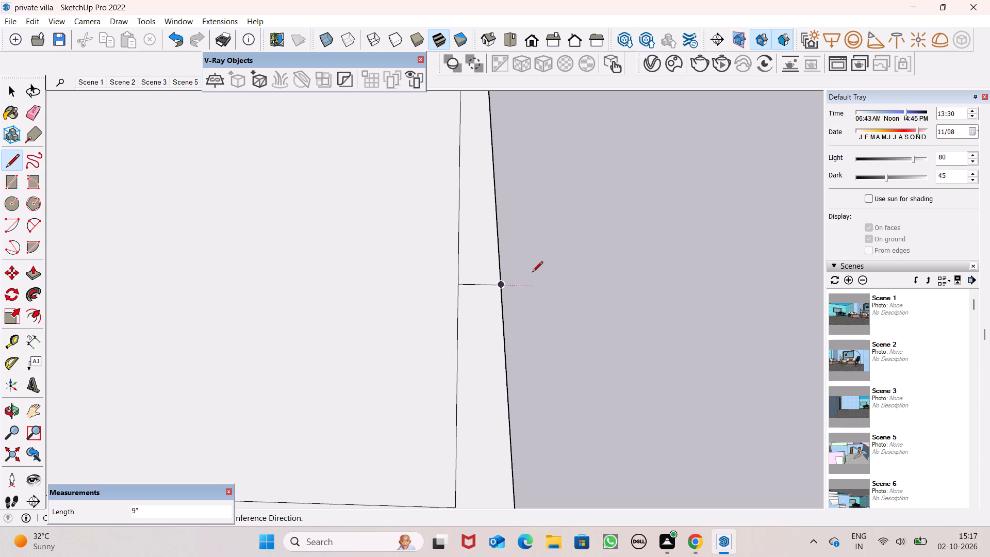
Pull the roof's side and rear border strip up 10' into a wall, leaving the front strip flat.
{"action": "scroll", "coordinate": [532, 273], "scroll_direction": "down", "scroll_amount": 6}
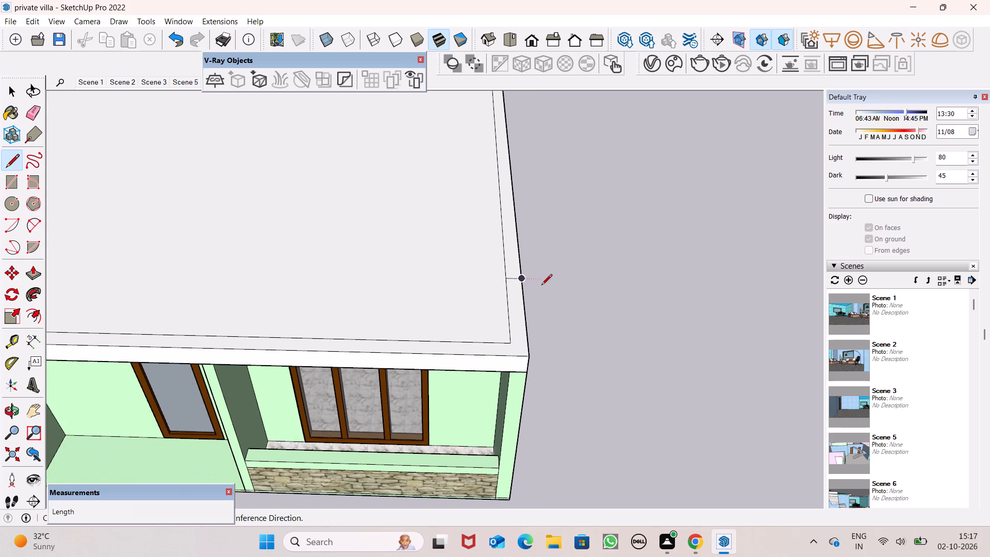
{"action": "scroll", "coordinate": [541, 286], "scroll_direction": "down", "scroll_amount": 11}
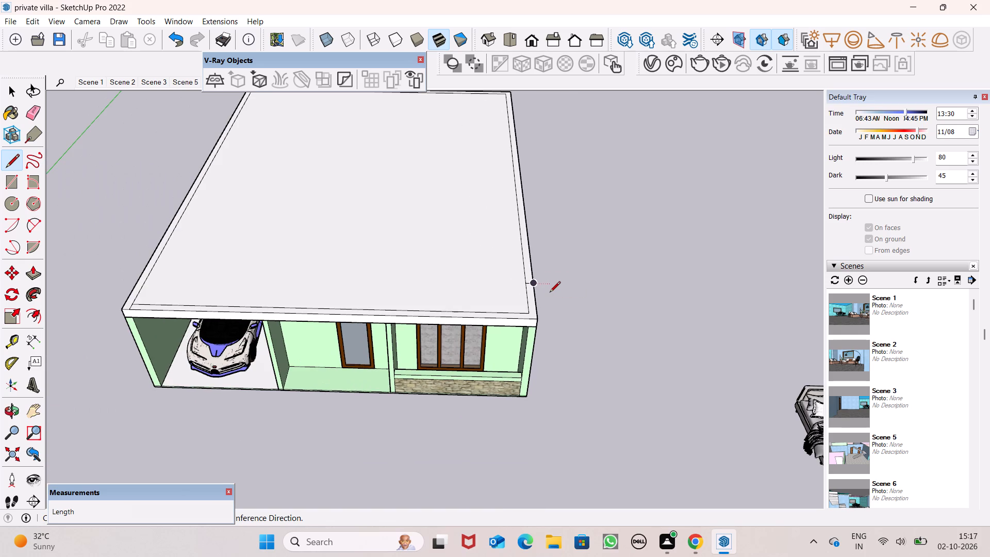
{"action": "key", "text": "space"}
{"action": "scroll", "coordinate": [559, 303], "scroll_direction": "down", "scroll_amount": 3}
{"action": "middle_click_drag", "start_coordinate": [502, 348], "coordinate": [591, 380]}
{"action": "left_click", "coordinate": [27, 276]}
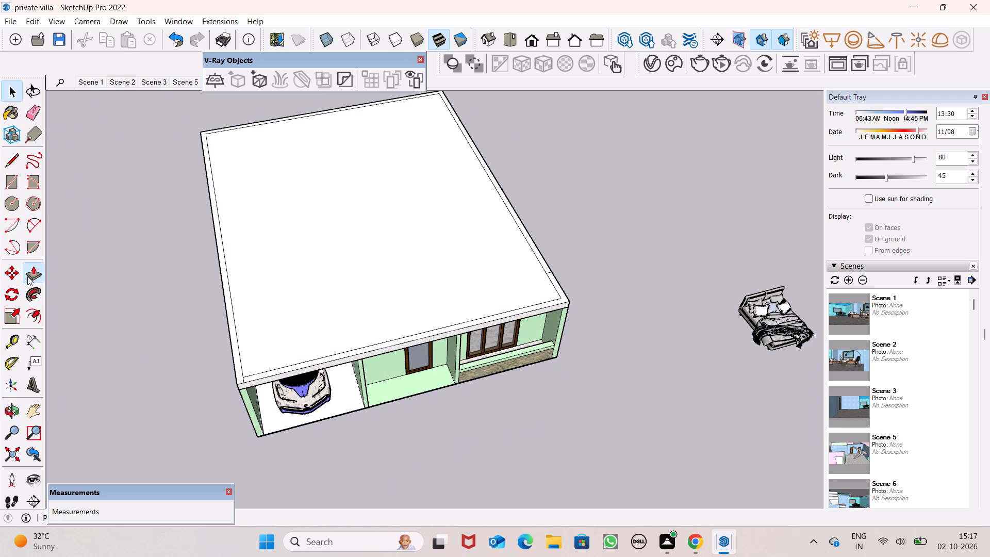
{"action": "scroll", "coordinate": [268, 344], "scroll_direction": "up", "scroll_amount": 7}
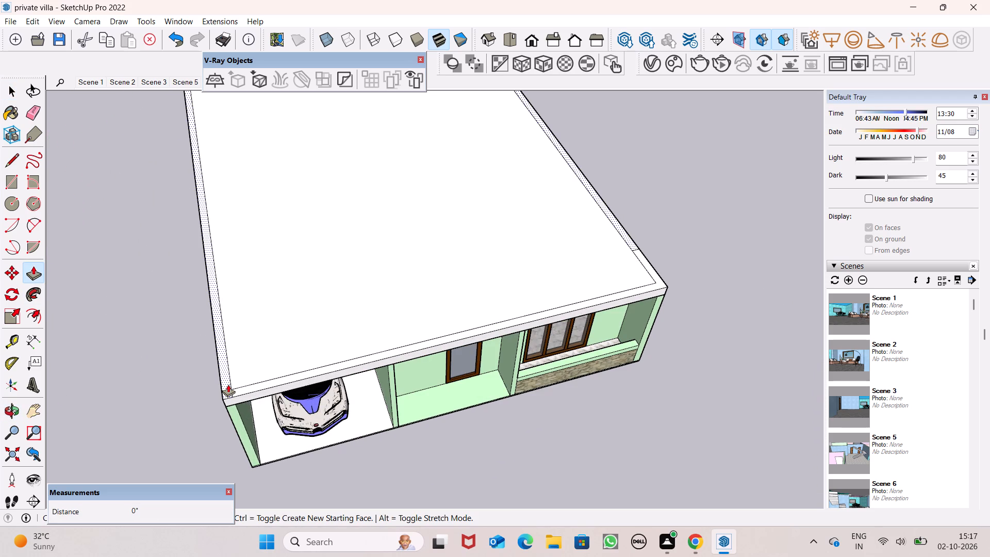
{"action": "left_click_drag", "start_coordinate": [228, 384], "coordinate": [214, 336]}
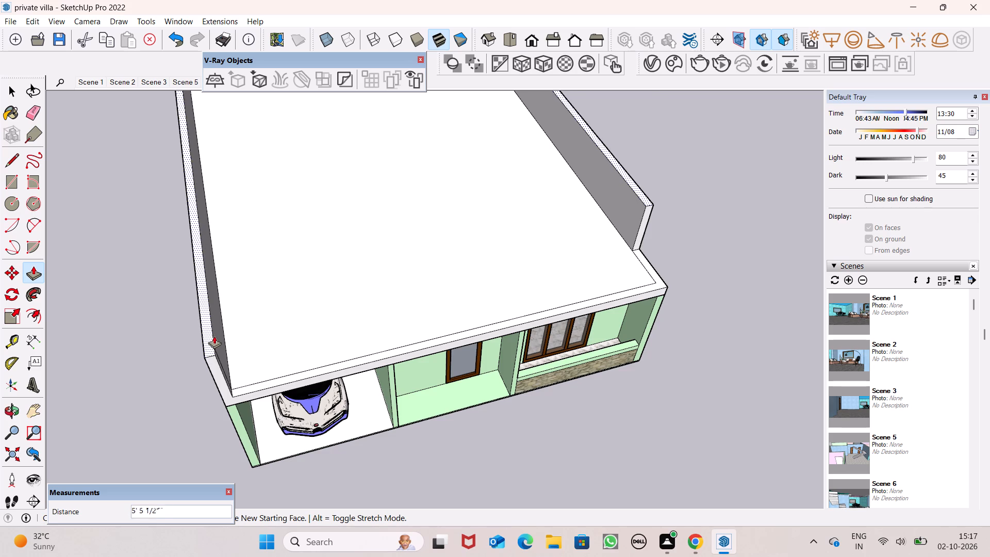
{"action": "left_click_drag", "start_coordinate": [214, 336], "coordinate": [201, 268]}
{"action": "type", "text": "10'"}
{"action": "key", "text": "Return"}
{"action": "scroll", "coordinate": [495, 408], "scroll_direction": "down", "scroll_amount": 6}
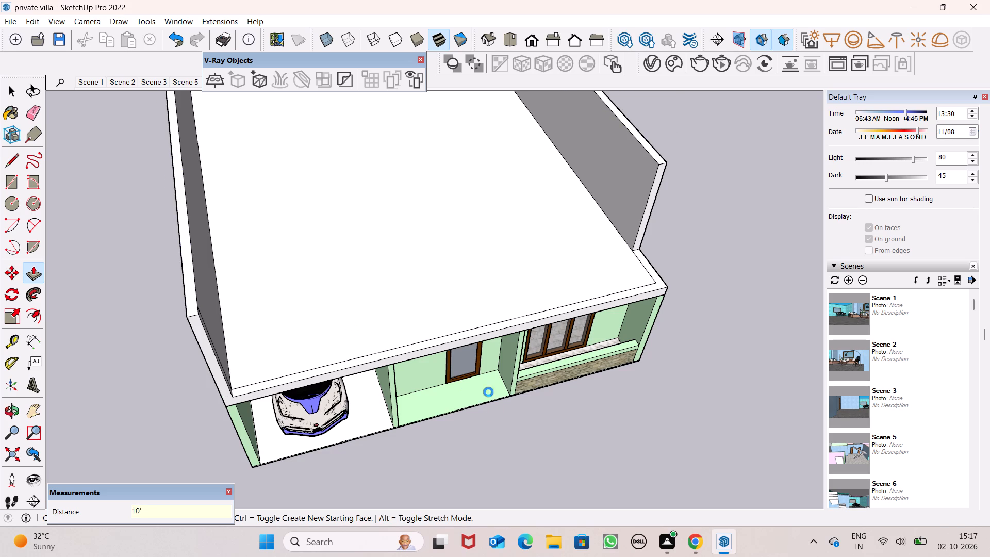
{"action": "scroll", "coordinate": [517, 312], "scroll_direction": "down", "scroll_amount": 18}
Undo the 10' wall pull and the two dividing lines drawn across the roof's border strip.
{"action": "key", "text": "ctrl+z"}
{"action": "key", "text": "space"}
{"action": "key", "text": "ctrl+z"}
{"action": "key", "text": "ctrl+z"}
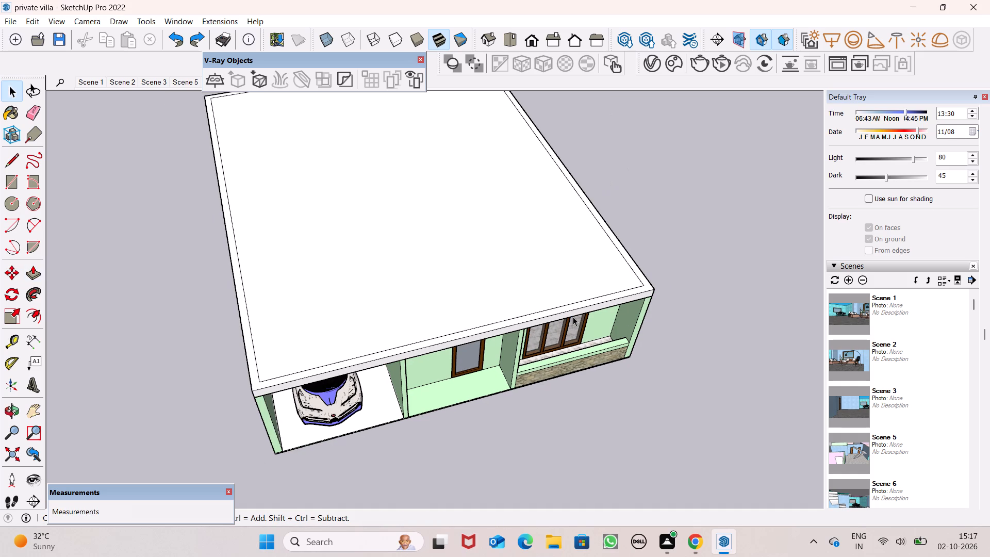
Draw a 9" line across the garage-side border strip, well behind the roof's front corner.
{"action": "scroll", "coordinate": [673, 275], "scroll_direction": "up", "scroll_amount": 4}
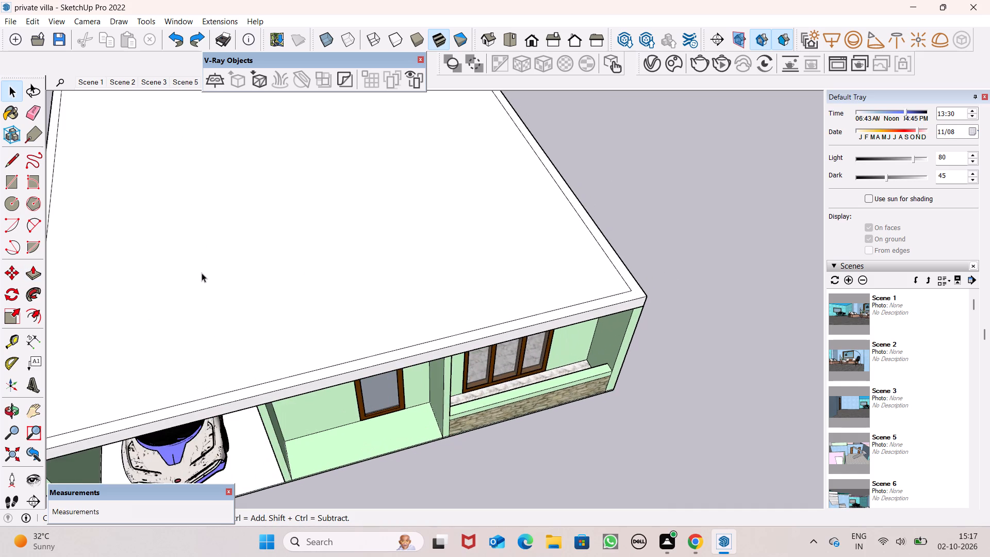
{"action": "scroll", "coordinate": [202, 273], "scroll_direction": "down", "scroll_amount": 10}
{"action": "left_click", "coordinate": [22, 159]}
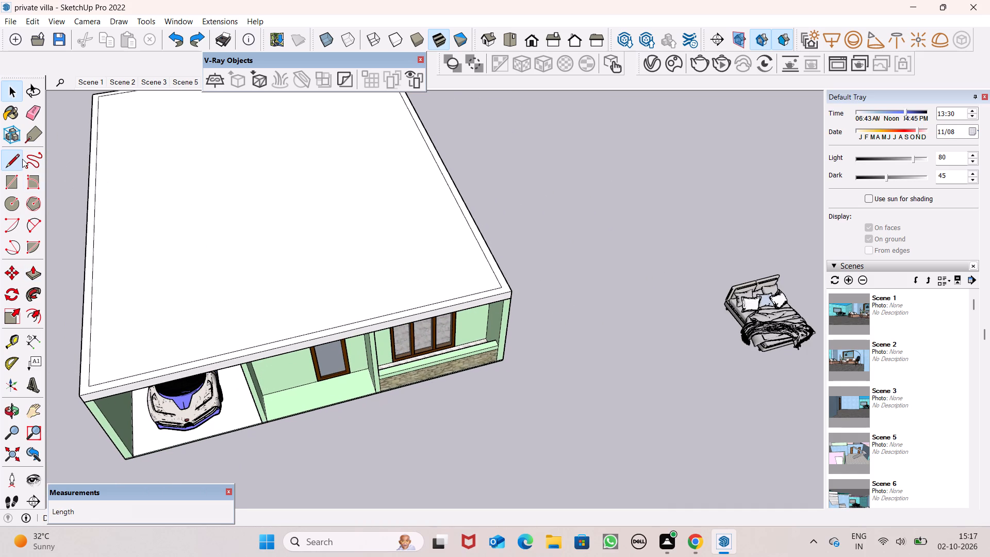
{"action": "scroll", "coordinate": [91, 353], "scroll_direction": "up", "scroll_amount": 5}
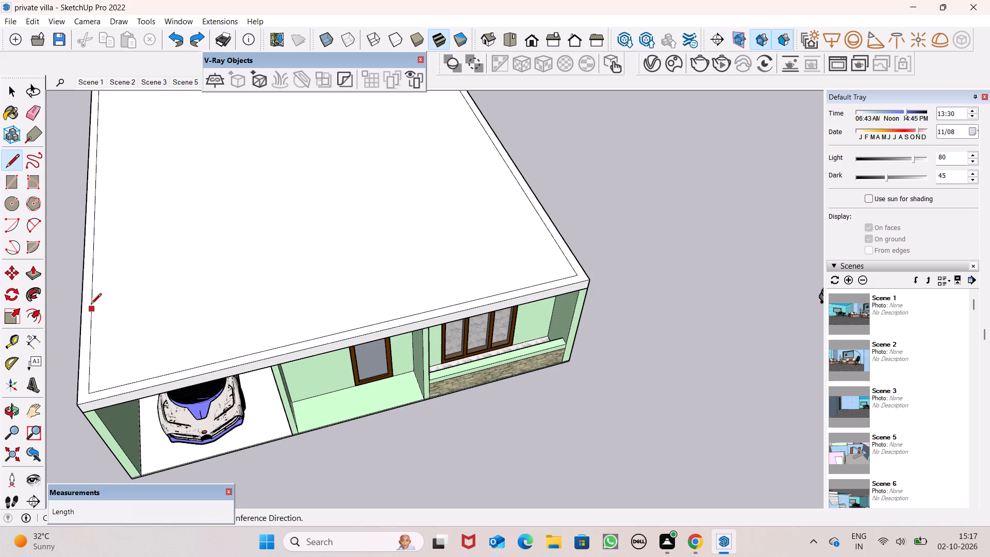
{"action": "scroll", "coordinate": [81, 279], "scroll_direction": "up", "scroll_amount": 8}
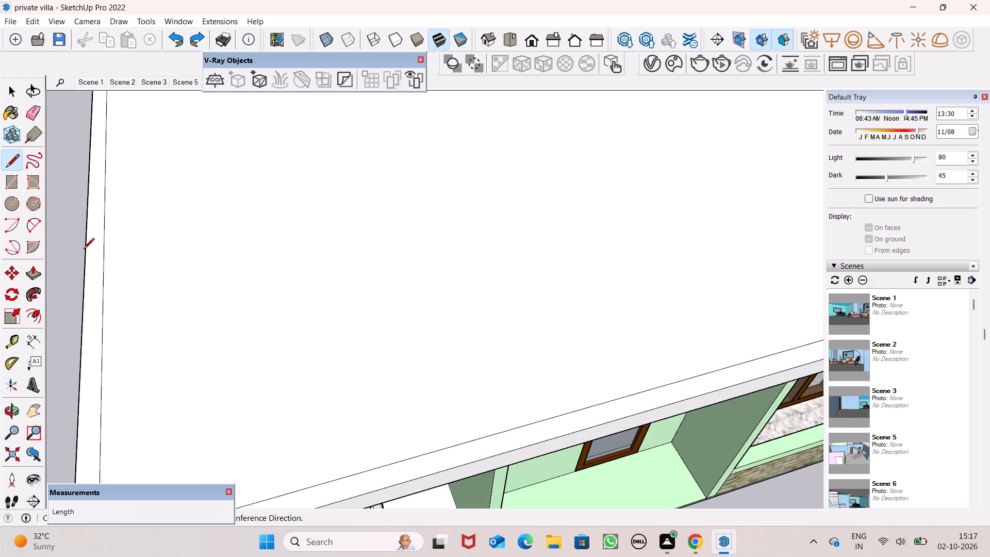
{"action": "left_click", "coordinate": [85, 248]}
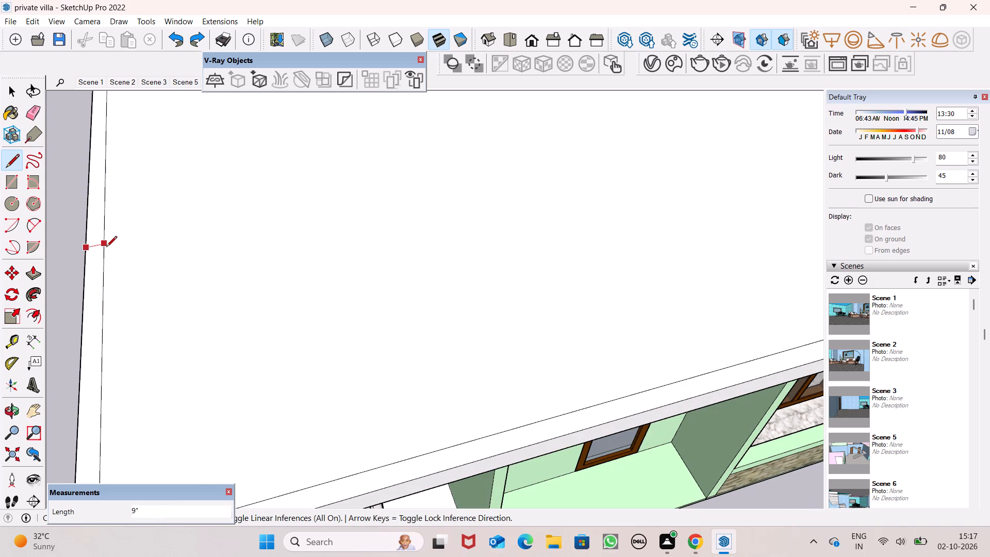
{"action": "scroll", "coordinate": [106, 248], "scroll_direction": "up", "scroll_amount": 14}
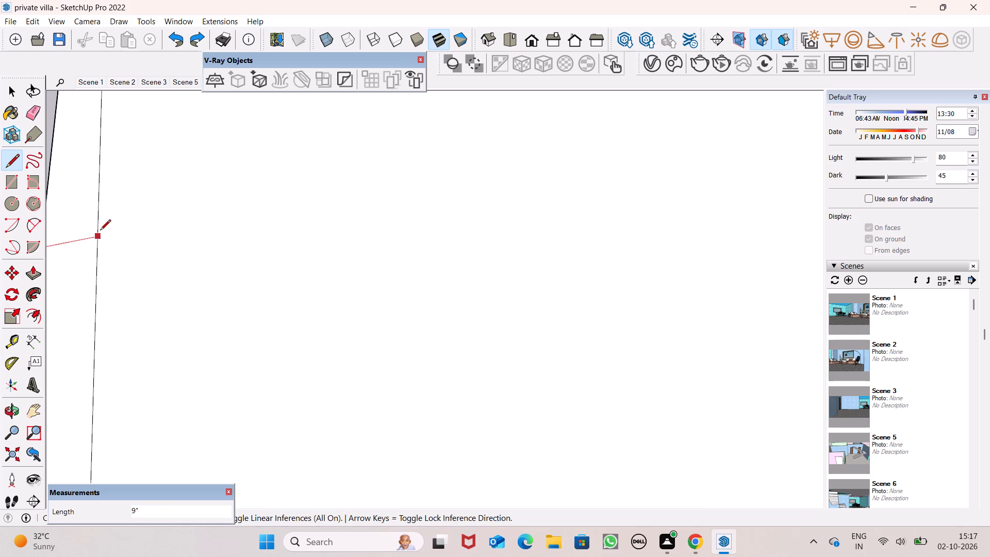
{"action": "left_click", "coordinate": [100, 231]}
Draw a line across the opposite side border strip, a short distance behind the front corner away from the garage.
{"action": "scroll", "coordinate": [232, 280], "scroll_direction": "down", "scroll_amount": 7}
{"action": "scroll", "coordinate": [407, 307], "scroll_direction": "down", "scroll_amount": 7}
{"action": "scroll", "coordinate": [431, 345], "scroll_direction": "down", "scroll_amount": 4}
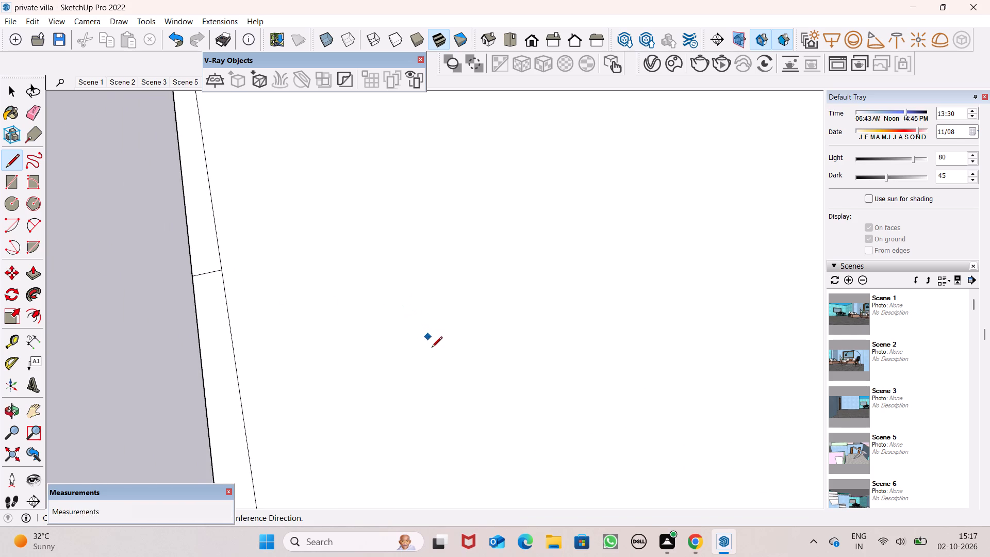
{"action": "scroll", "coordinate": [432, 348], "scroll_direction": "down", "scroll_amount": 1}
{"action": "scroll", "coordinate": [393, 308], "scroll_direction": "down", "scroll_amount": 15}
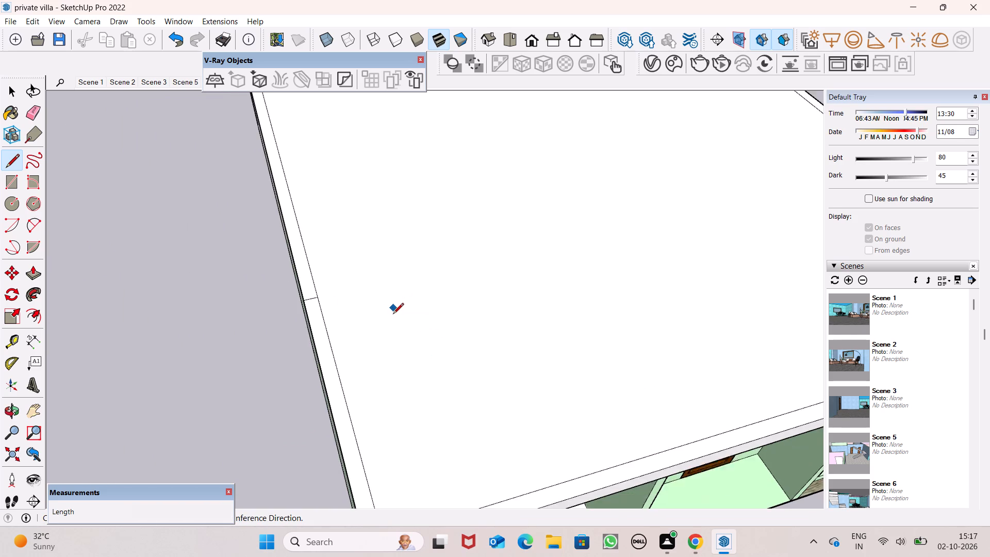
{"action": "scroll", "coordinate": [393, 315], "scroll_direction": "down", "scroll_amount": 7}
{"action": "middle_click_drag", "start_coordinate": [406, 358], "coordinate": [335, 448]}
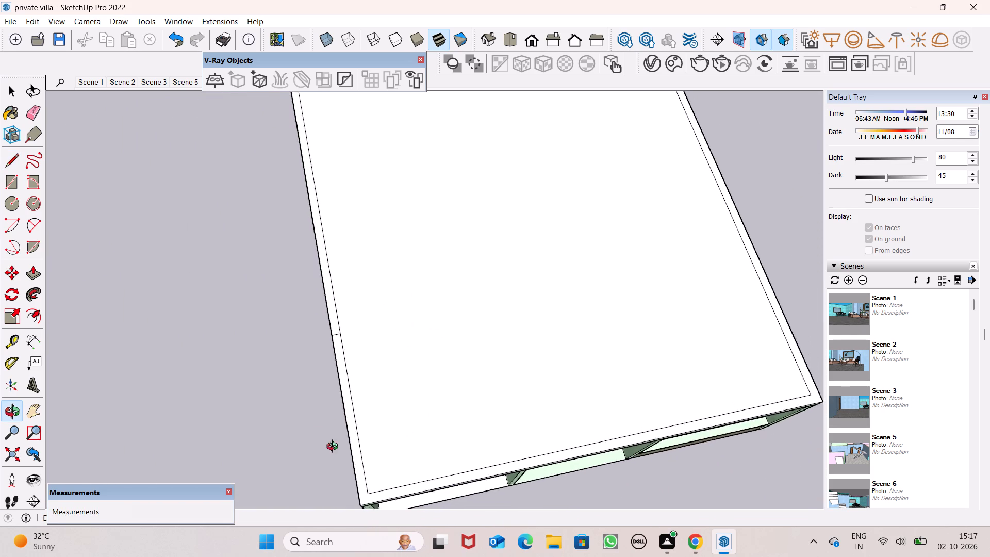
{"action": "middle_click_drag", "start_coordinate": [335, 448], "coordinate": [333, 448]}
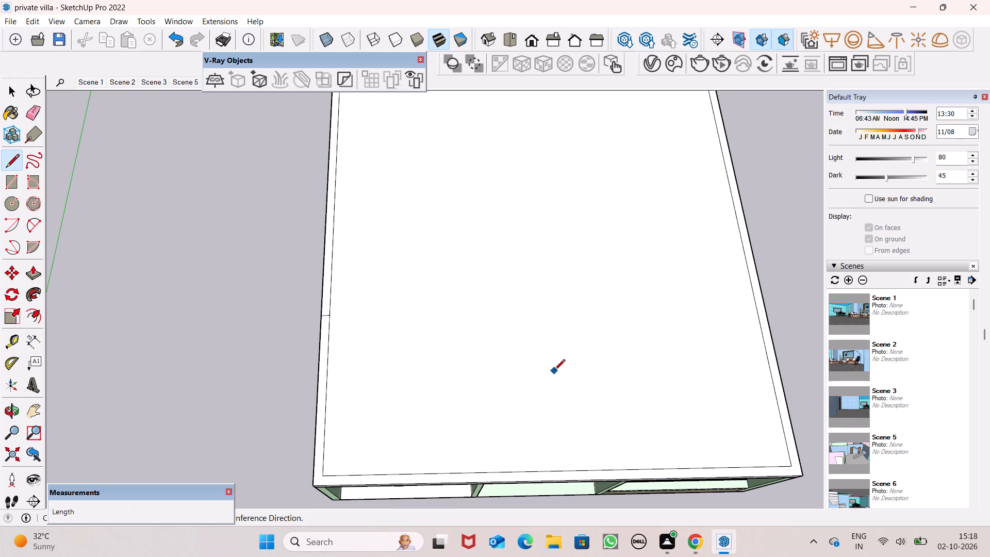
{"action": "scroll", "coordinate": [805, 393], "scroll_direction": "up", "scroll_amount": 1}
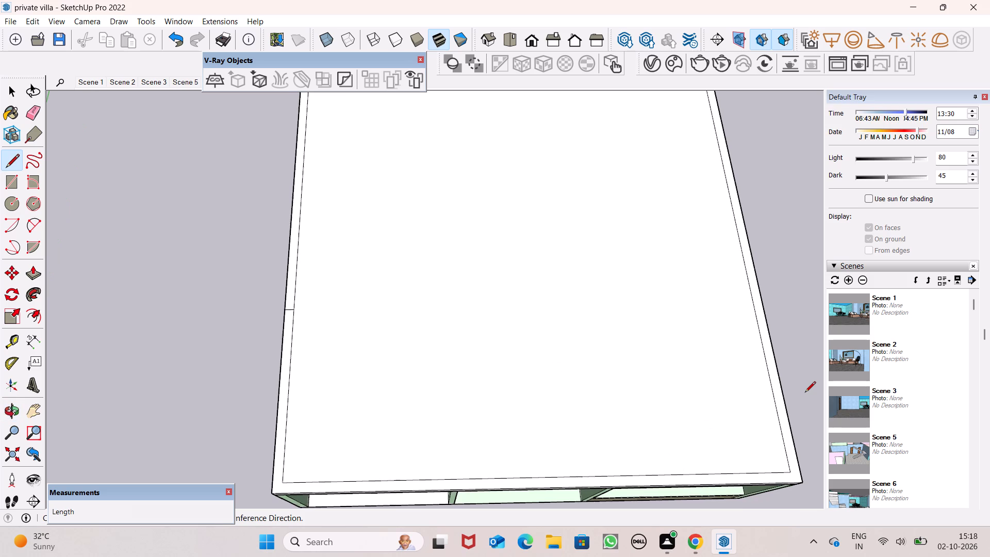
{"action": "scroll", "coordinate": [805, 393], "scroll_direction": "up", "scroll_amount": 6}
{"action": "left_click", "coordinate": [758, 372]}
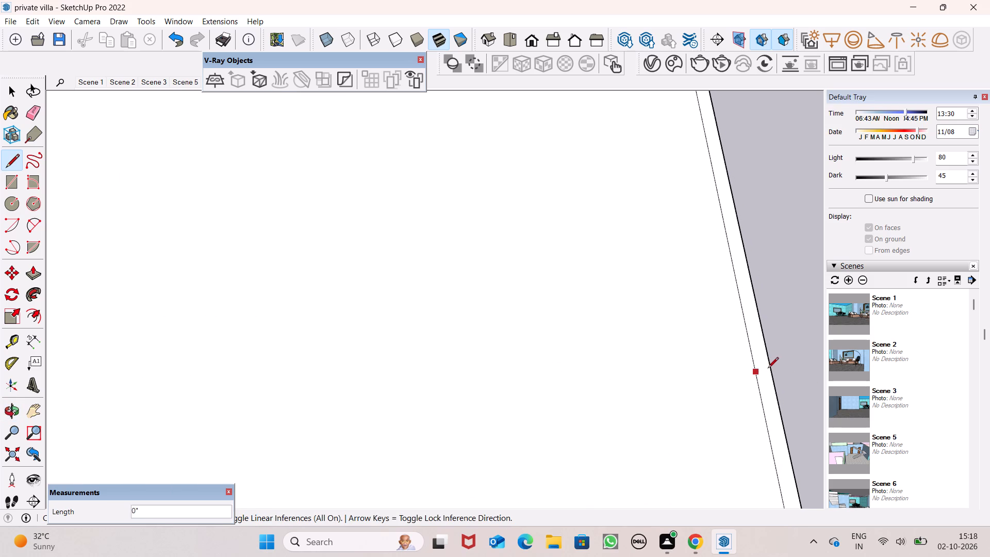
{"action": "left_click", "coordinate": [770, 369]}
{"action": "key", "text": "space"}
{"action": "key", "text": "space"}
Examine the roof slab from above, checking the border strip and the dividing lines across its two sides.
{"action": "scroll", "coordinate": [734, 312], "scroll_direction": "down", "scroll_amount": 10}
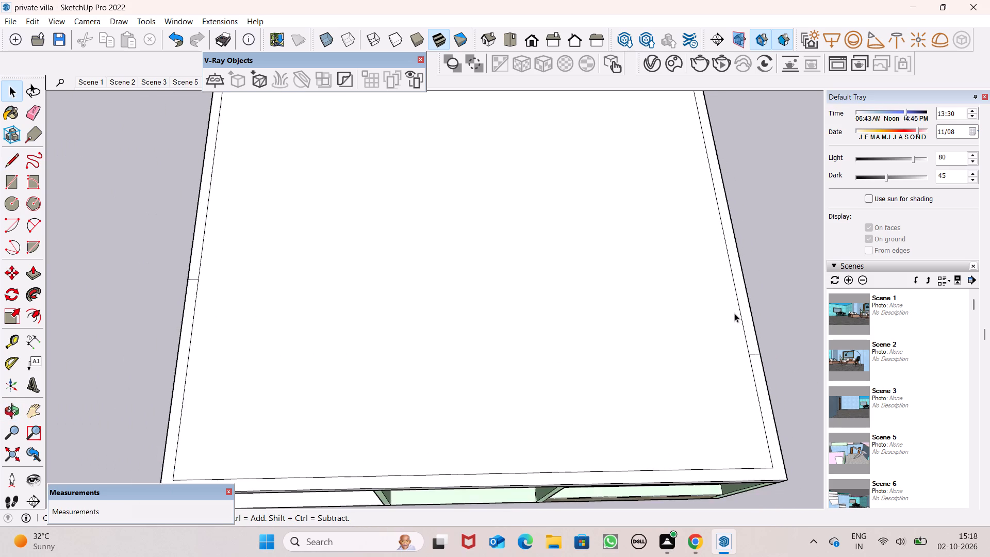
{"action": "scroll", "coordinate": [734, 313], "scroll_direction": "down", "scroll_amount": 11}
{"action": "scroll", "coordinate": [741, 379], "scroll_direction": "down", "scroll_amount": 7}
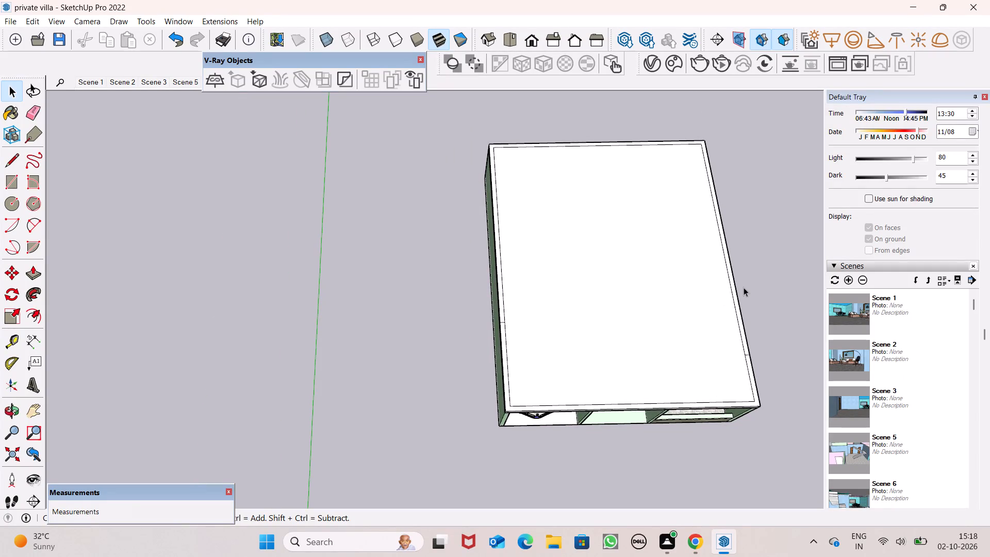
{"action": "scroll", "coordinate": [744, 287], "scroll_direction": "up", "scroll_amount": 1}
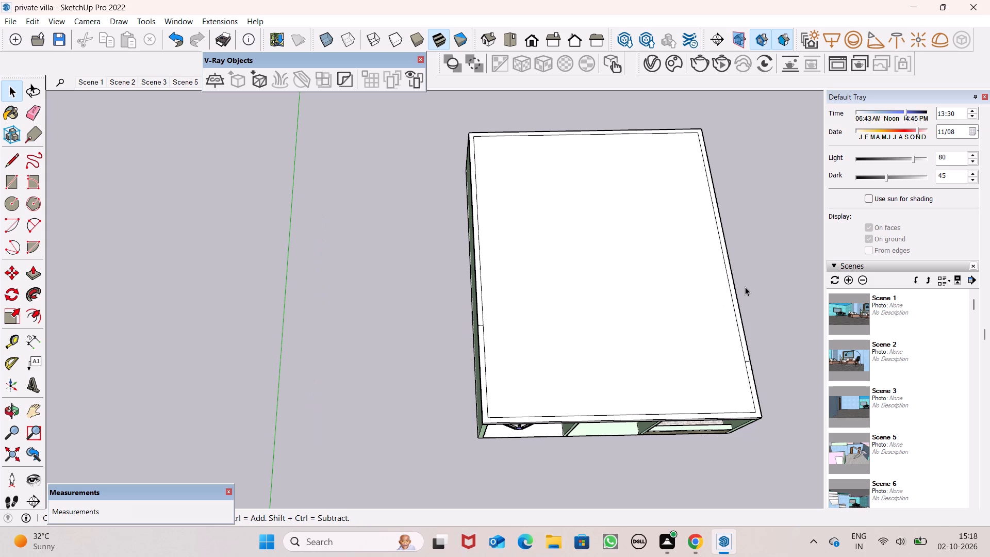
{"action": "scroll", "coordinate": [778, 442], "scroll_direction": "up", "scroll_amount": 4}
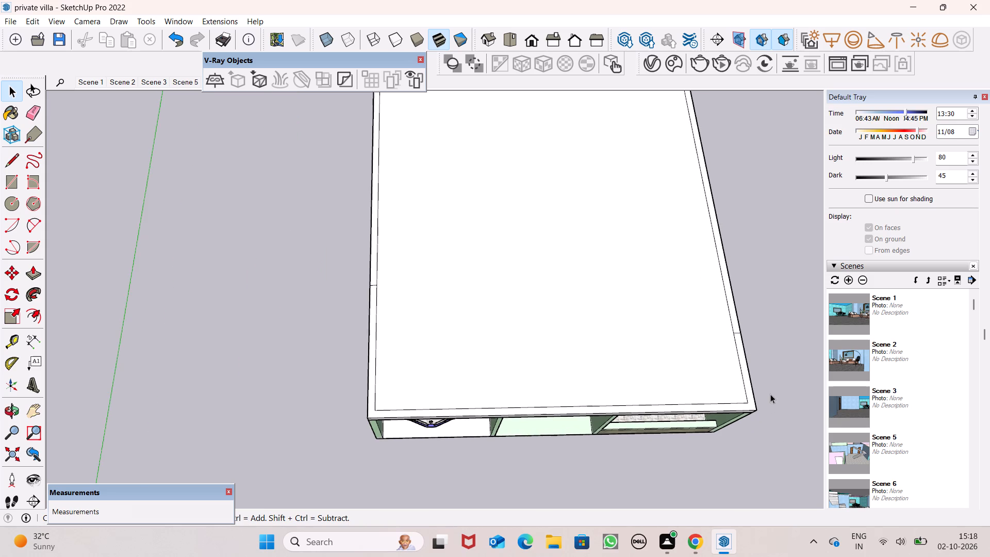
{"action": "scroll", "coordinate": [770, 392], "scroll_direction": "down", "scroll_amount": 4}
{"action": "scroll", "coordinate": [768, 348], "scroll_direction": "down", "scroll_amount": 4}
{"action": "middle_click_drag", "start_coordinate": [745, 405], "coordinate": [724, 465]}
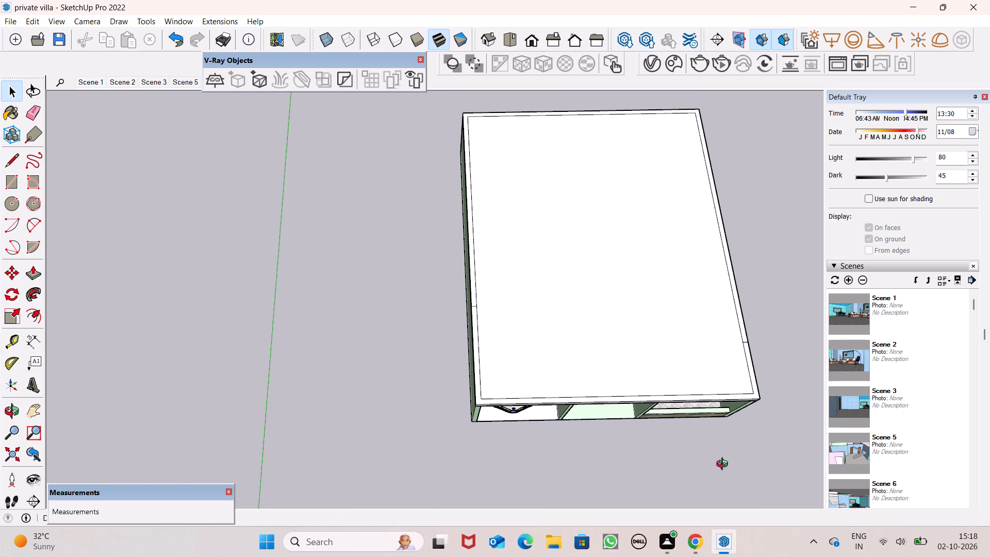
{"action": "middle_click_drag", "start_coordinate": [724, 465], "coordinate": [697, 478]}
{"action": "middle_click_drag", "start_coordinate": [767, 458], "coordinate": [792, 452]}
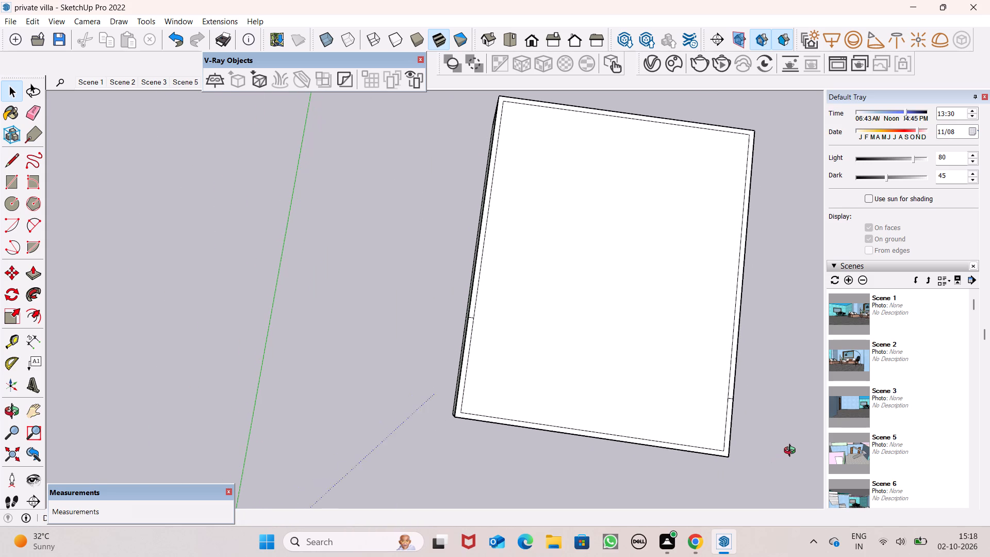
{"action": "middle_click_drag", "start_coordinate": [792, 452], "coordinate": [793, 452]}
In top view, place a guide about 13' 11" behind the border's front inner edge, level with the garage-side dividing line.
{"action": "left_click", "coordinate": [12, 347]}
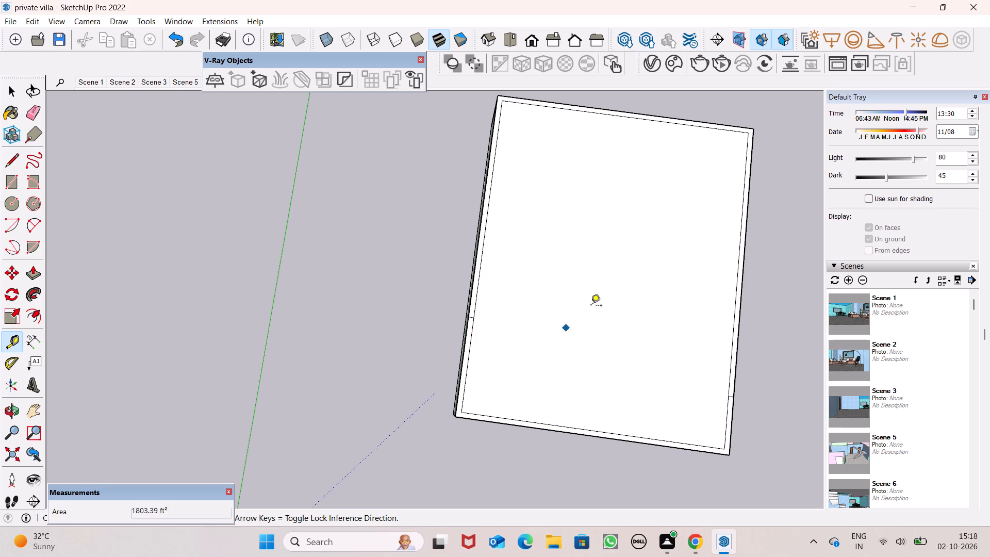
{"action": "scroll", "coordinate": [615, 101], "scroll_direction": "up", "scroll_amount": 1}
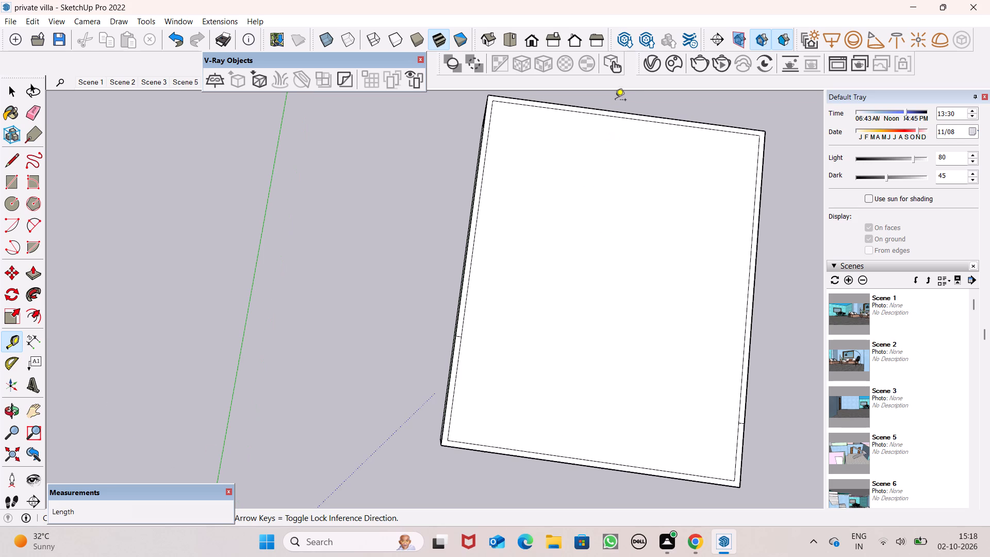
{"action": "middle_click_drag", "start_coordinate": [529, 290], "coordinate": [572, 318]}
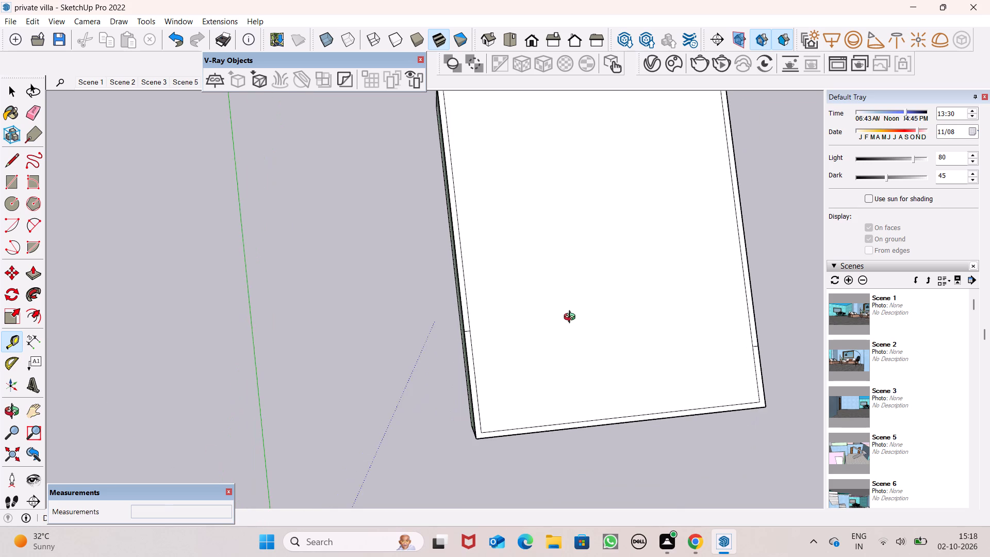
{"action": "middle_click_drag", "start_coordinate": [572, 318], "coordinate": [566, 353]}
{"action": "middle_click_drag", "start_coordinate": [546, 370], "coordinate": [641, 395]}
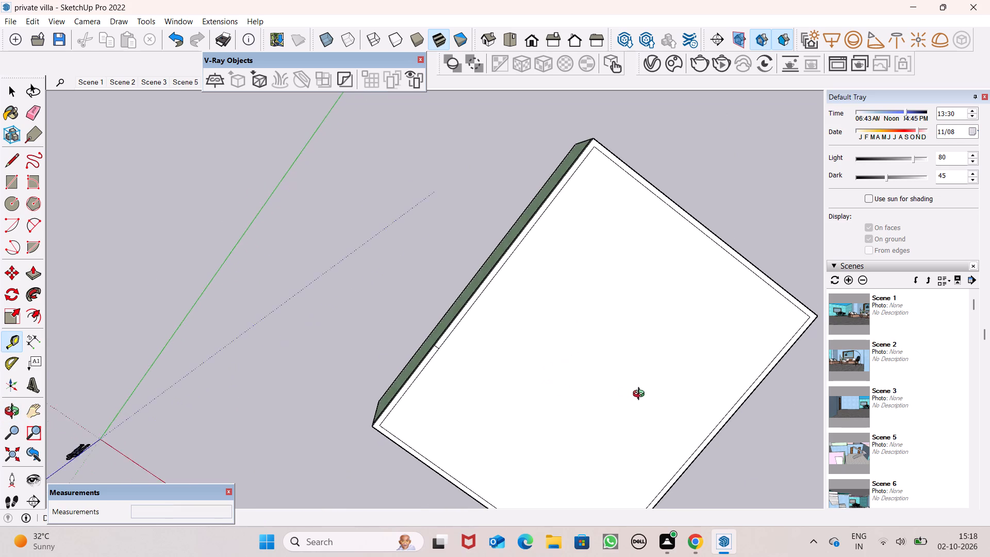
{"action": "middle_click_drag", "start_coordinate": [641, 395], "coordinate": [461, 312]}
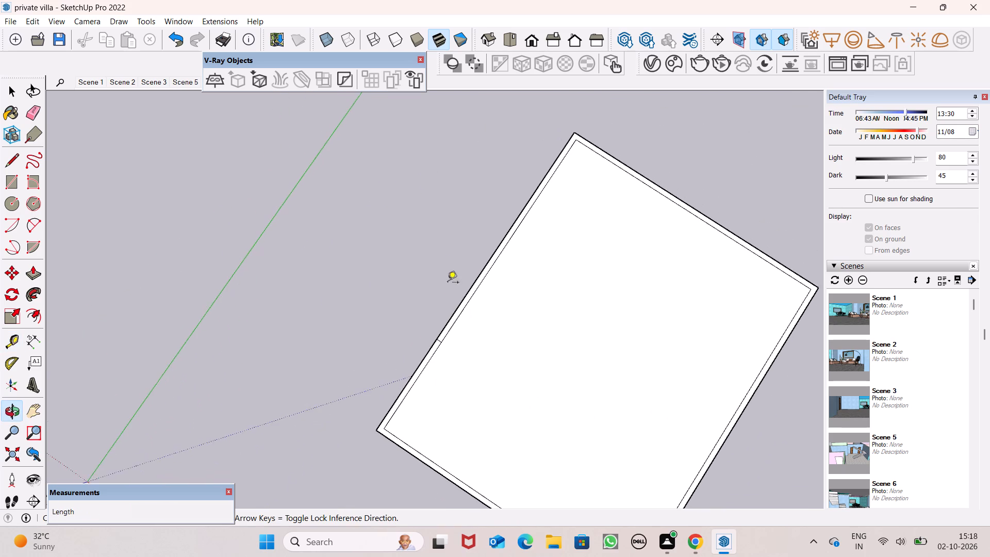
{"action": "scroll", "coordinate": [419, 241], "scroll_direction": "down", "scroll_amount": 6}
{"action": "left_click", "coordinate": [510, 47]}
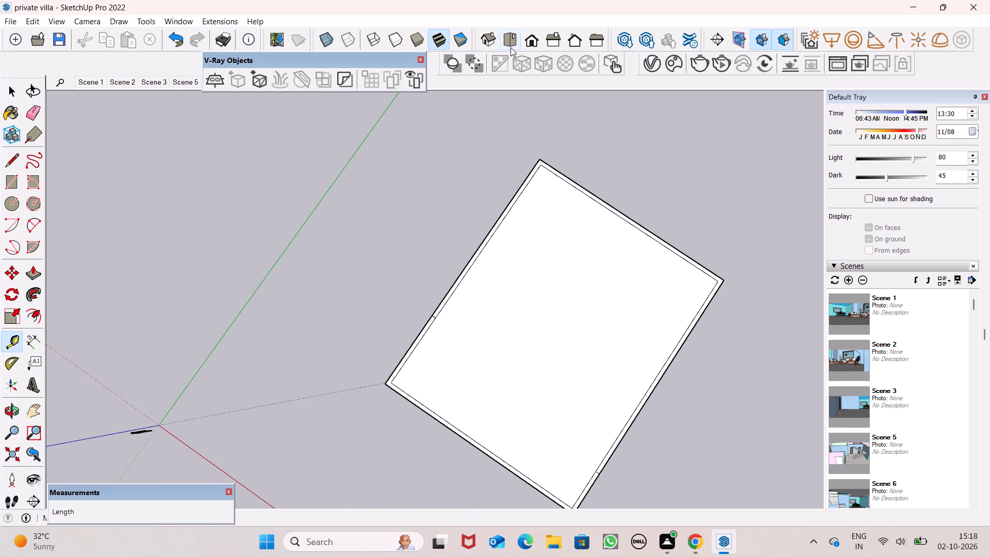
{"action": "scroll", "coordinate": [588, 366], "scroll_direction": "down", "scroll_amount": 6}
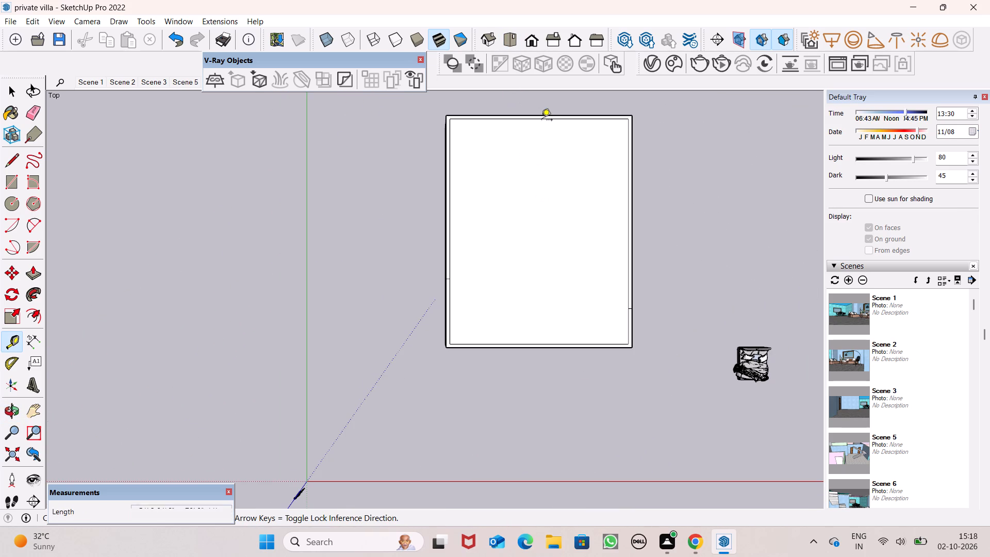
{"action": "scroll", "coordinate": [509, 104], "scroll_direction": "up", "scroll_amount": 5}
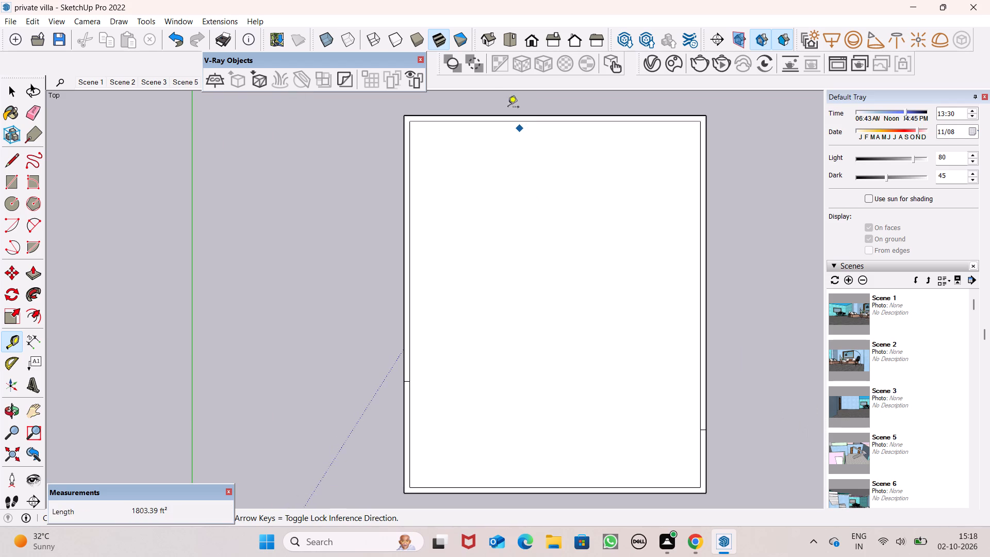
{"action": "scroll", "coordinate": [485, 90], "scroll_direction": "up", "scroll_amount": 5}
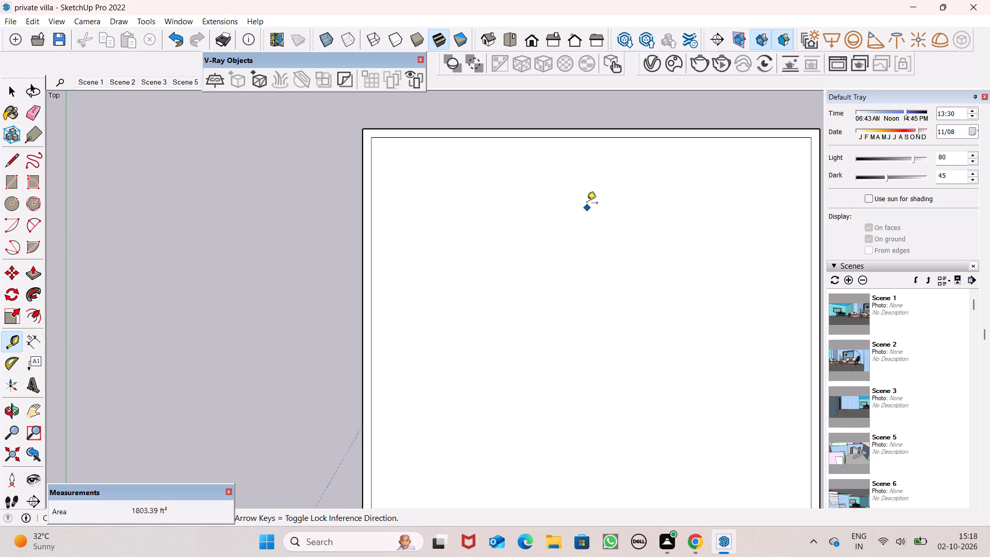
{"action": "scroll", "coordinate": [587, 204], "scroll_direction": "down", "scroll_amount": 8}
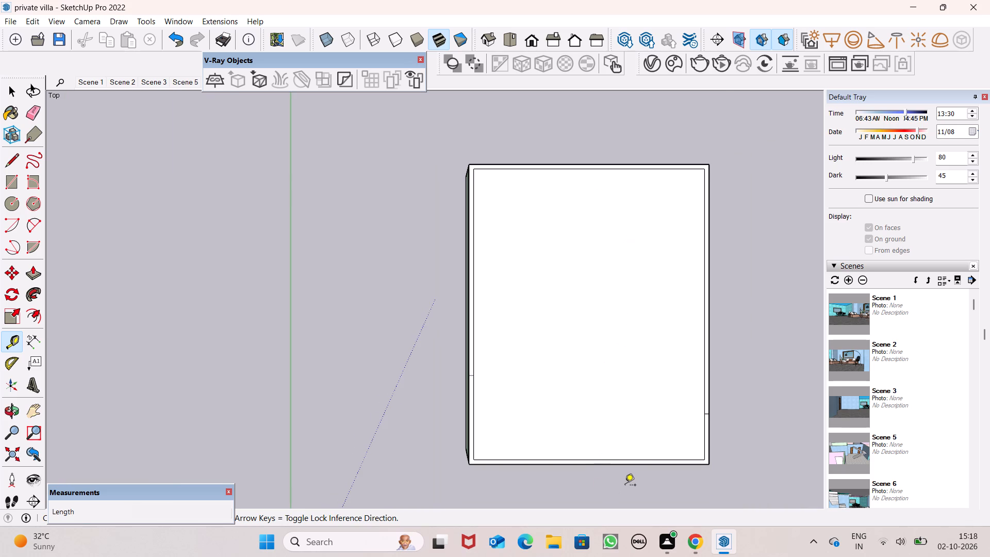
{"action": "scroll", "coordinate": [625, 485], "scroll_direction": "up", "scroll_amount": 5}
{"action": "scroll", "coordinate": [606, 448], "scroll_direction": "up", "scroll_amount": 1}
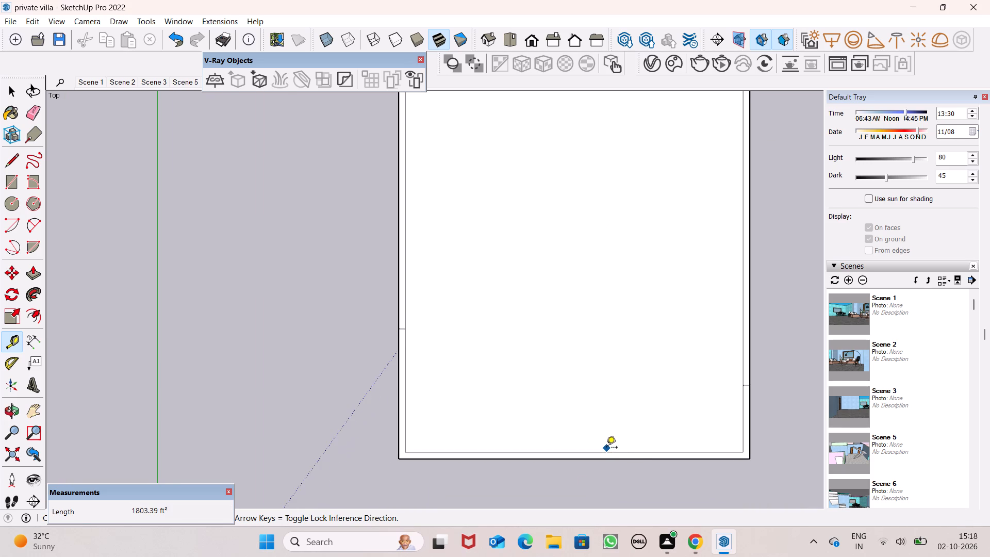
{"action": "scroll", "coordinate": [606, 448], "scroll_direction": "up", "scroll_amount": 2}
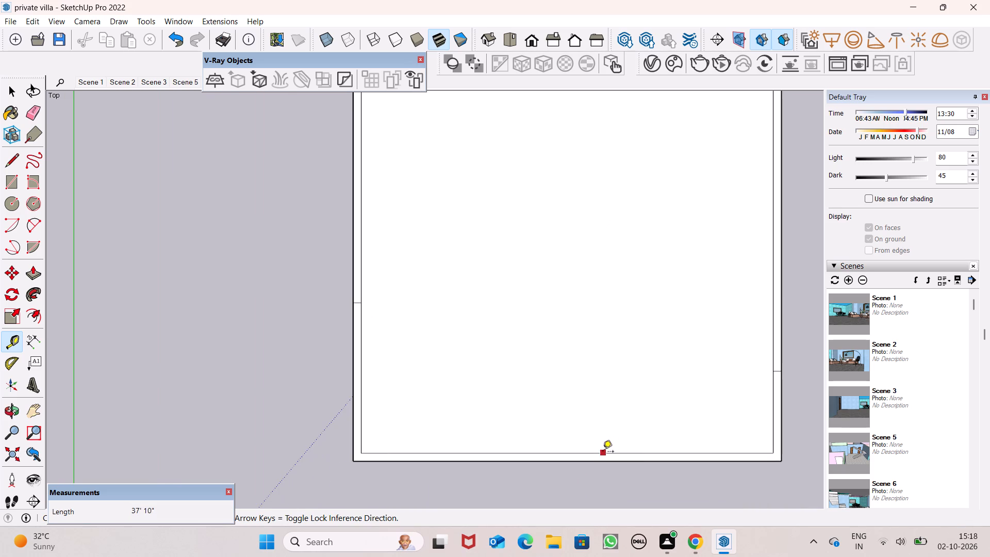
{"action": "left_click", "coordinate": [602, 452]}
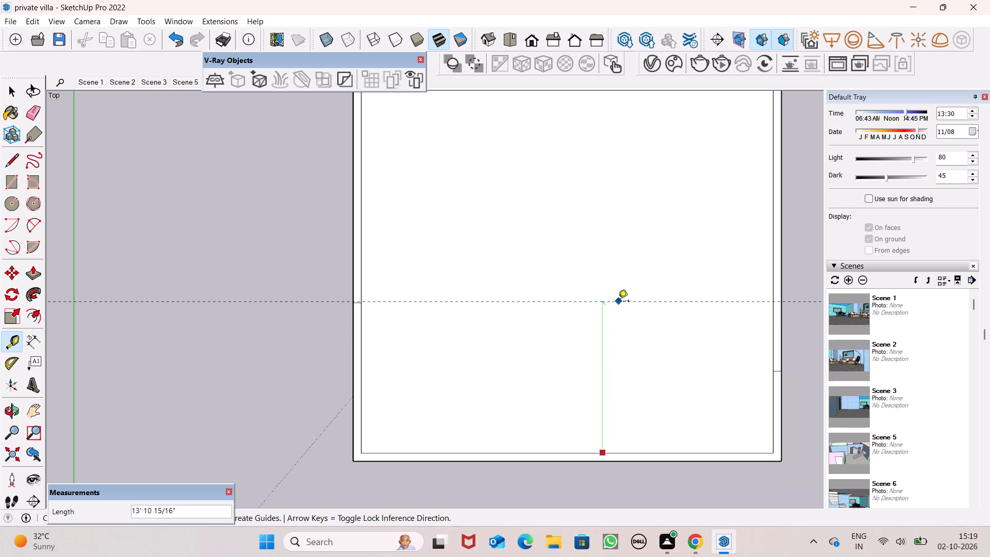
{"action": "left_click", "coordinate": [618, 302]}
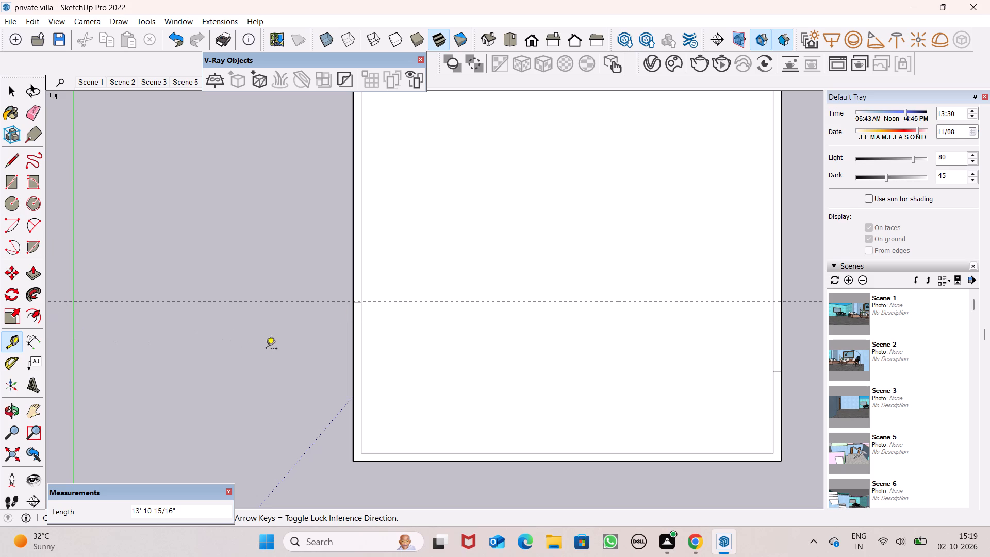
Place a second guide parallel to the border's front inner edge, about 9' 1" behind it.
{"action": "left_click", "coordinate": [385, 453]}
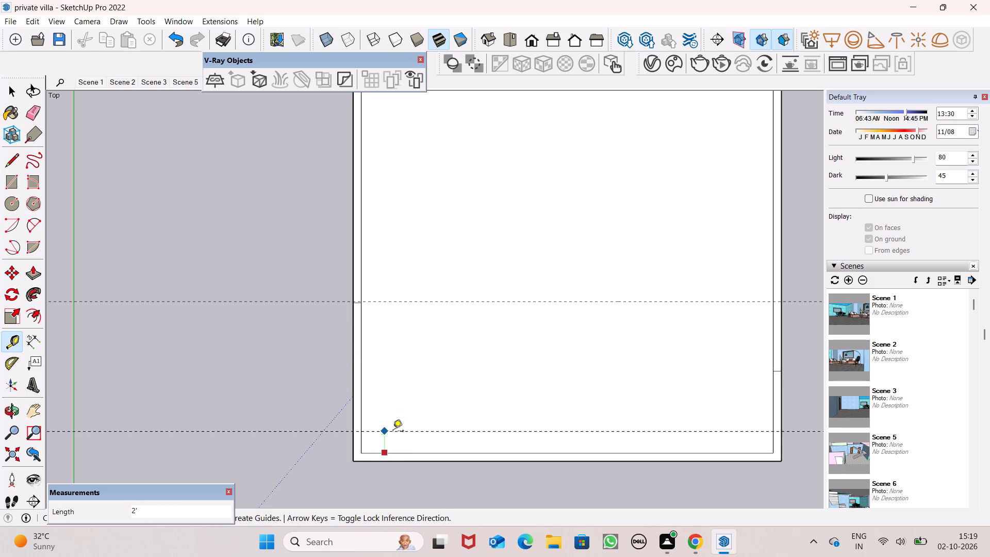
{"action": "left_click", "coordinate": [412, 352]}
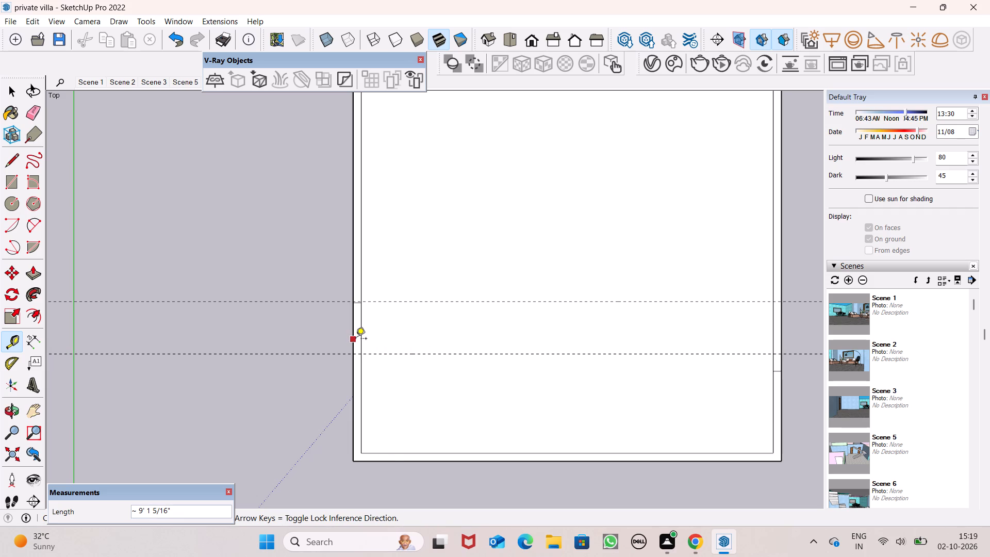
{"action": "left_click", "coordinate": [363, 307]}
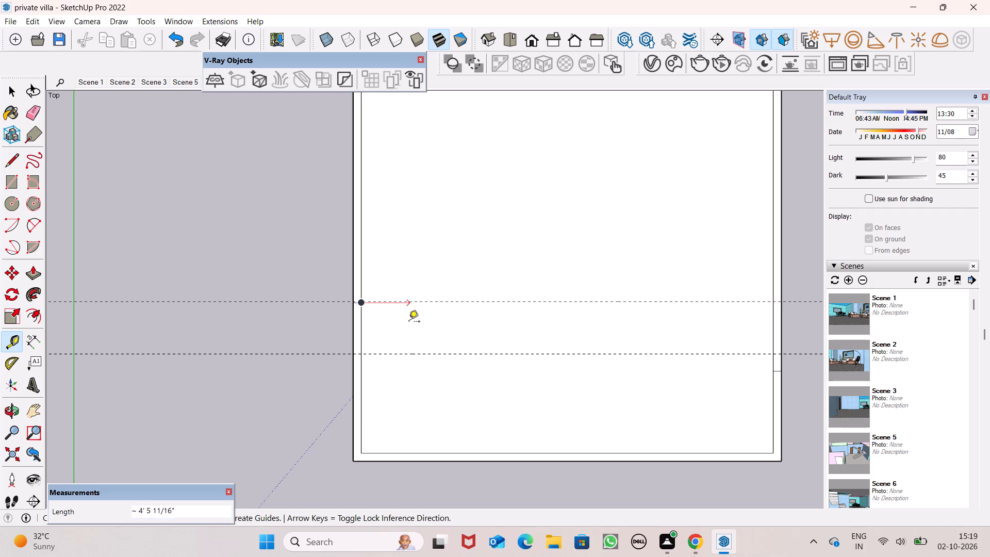
{"action": "key", "text": "space"}
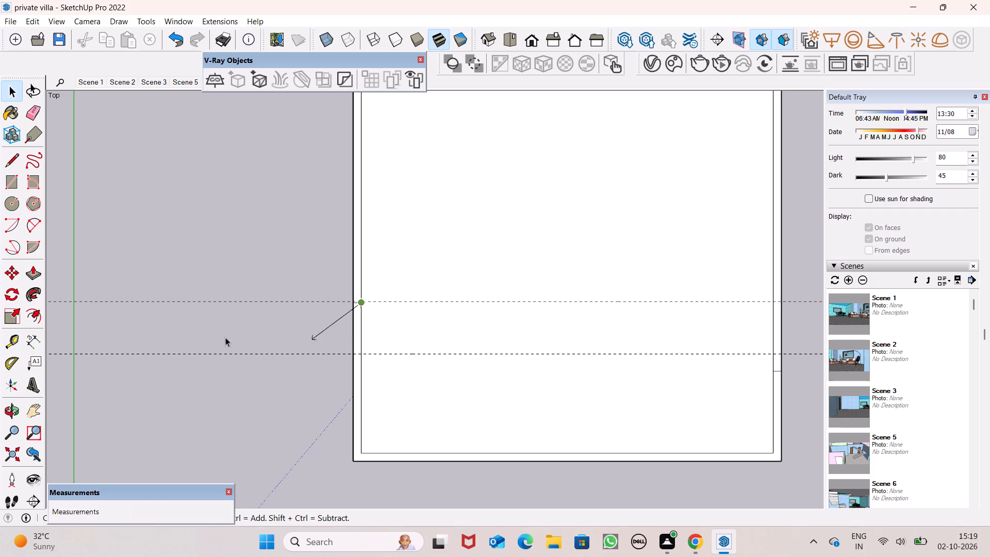
Place a guide 11'6" inward from the inner edge of the garage-side border strip.
{"action": "left_click", "coordinate": [6, 343]}
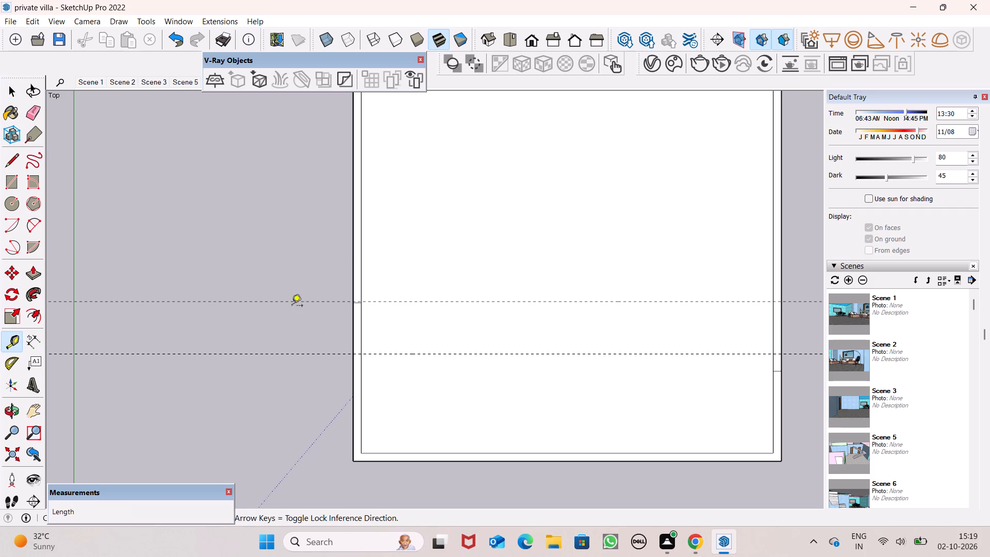
{"action": "left_click", "coordinate": [360, 255]}
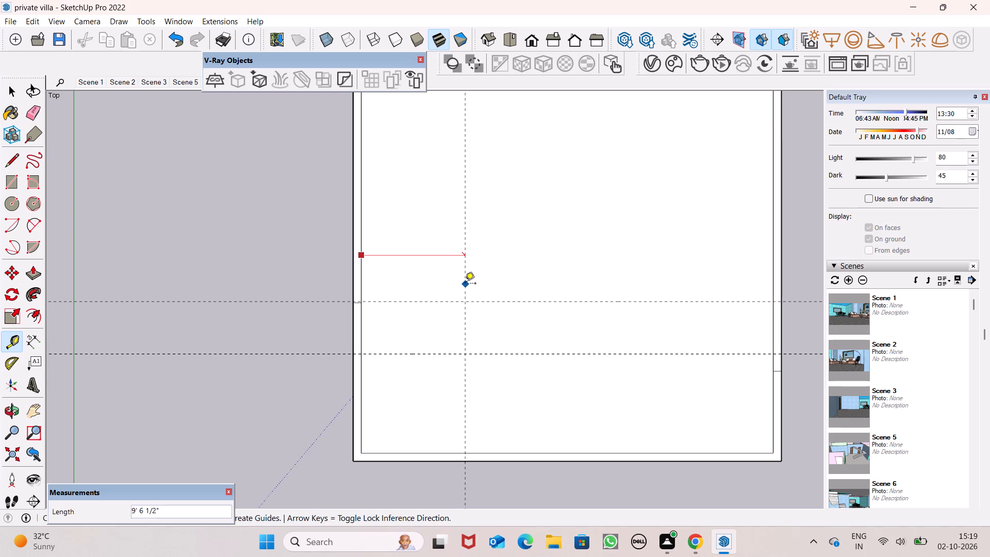
{"action": "key", "text": "1"}
{"action": "key", "text": "1"}
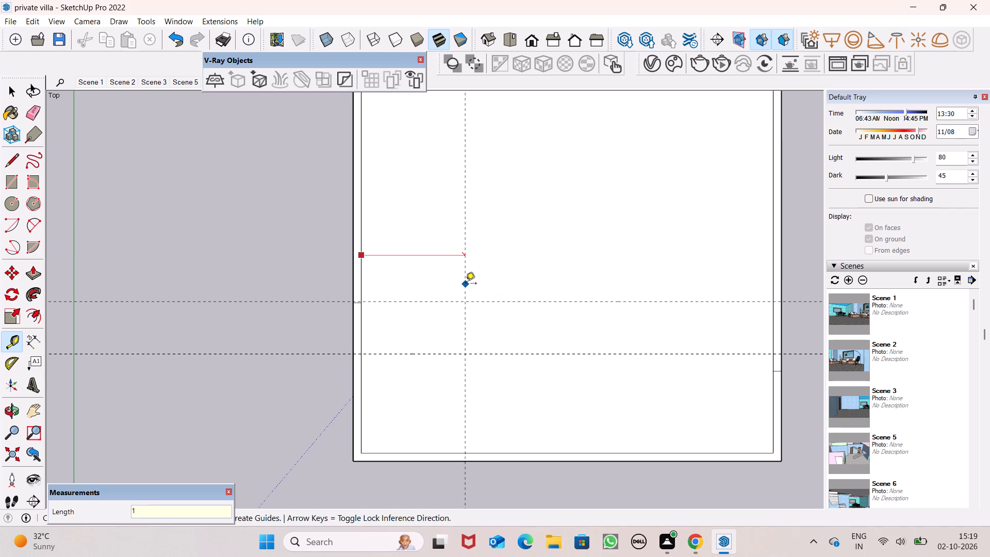
{"action": "type", "text": "'6"}
{"action": "key", "text": "shift+quotedbl"}
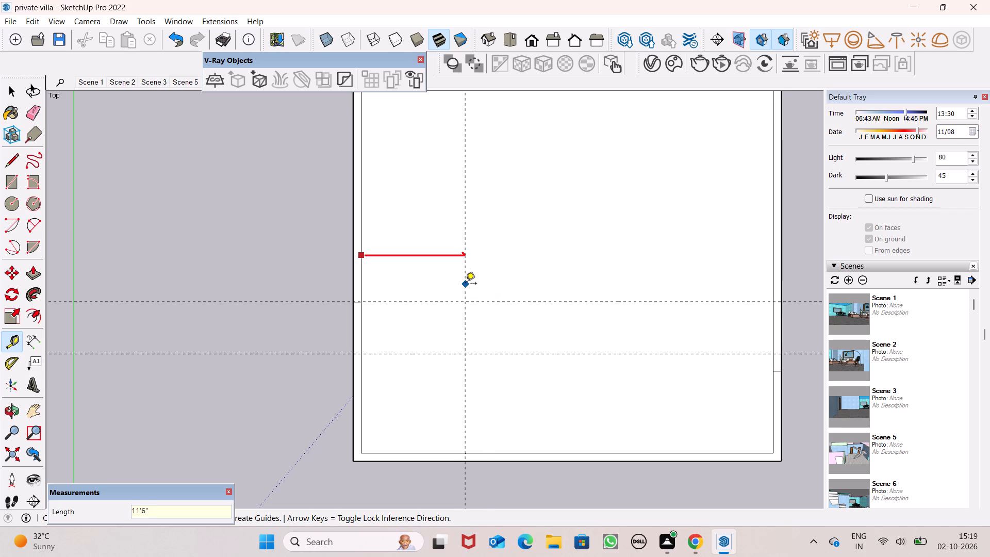
{"action": "key", "text": "Return"}
Add a parallel guide 6" further inward from the 11'6" guide.
{"action": "left_click", "coordinate": [489, 277]}
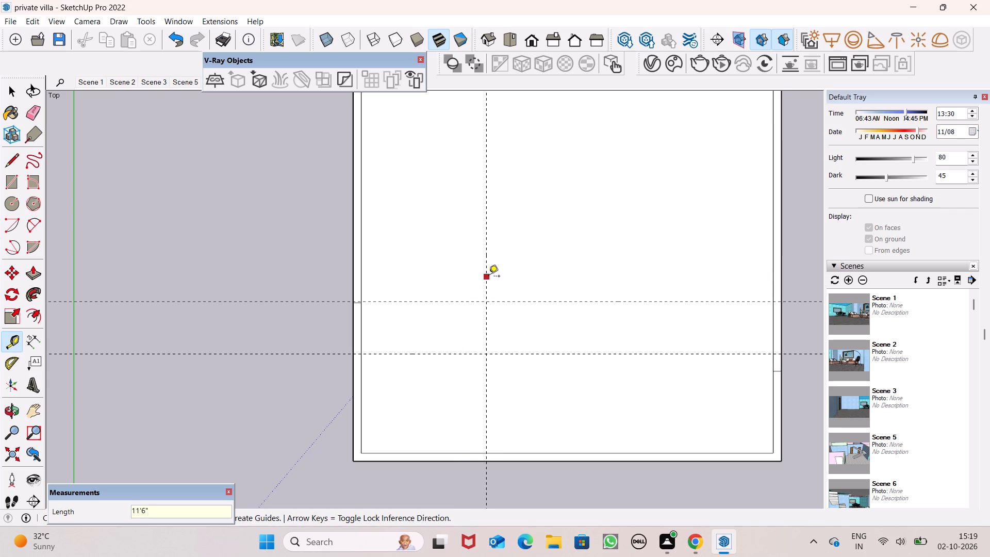
{"action": "type", "text": "6\""}
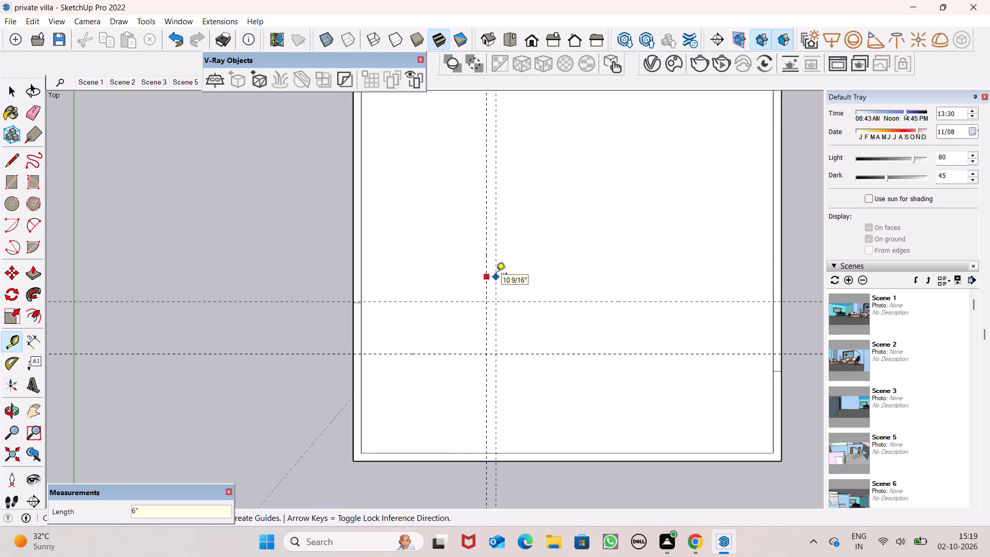
{"action": "key", "text": "Return"}
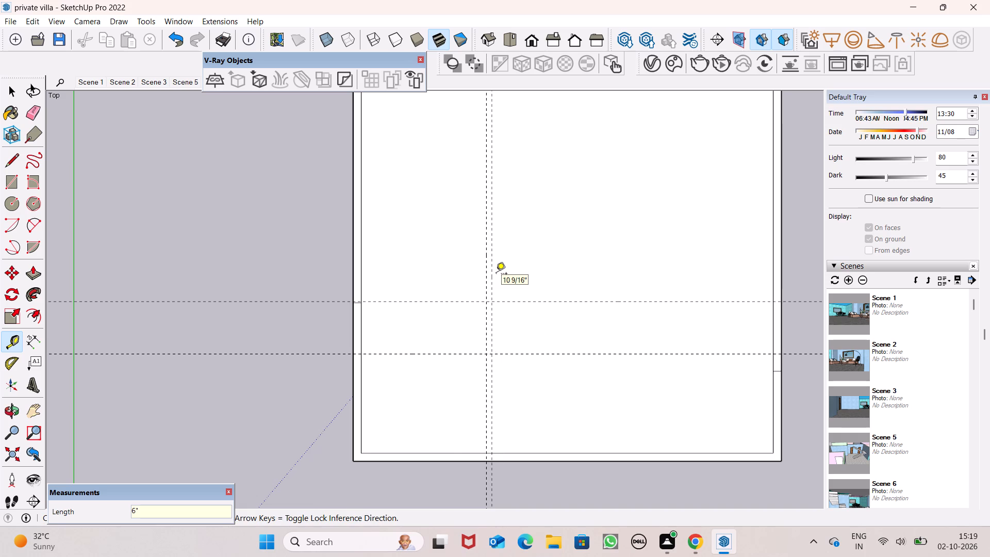
Place a guide 14'9" behind the guide that is level with the garage-side dividing line.
{"action": "left_click", "coordinate": [468, 299]}
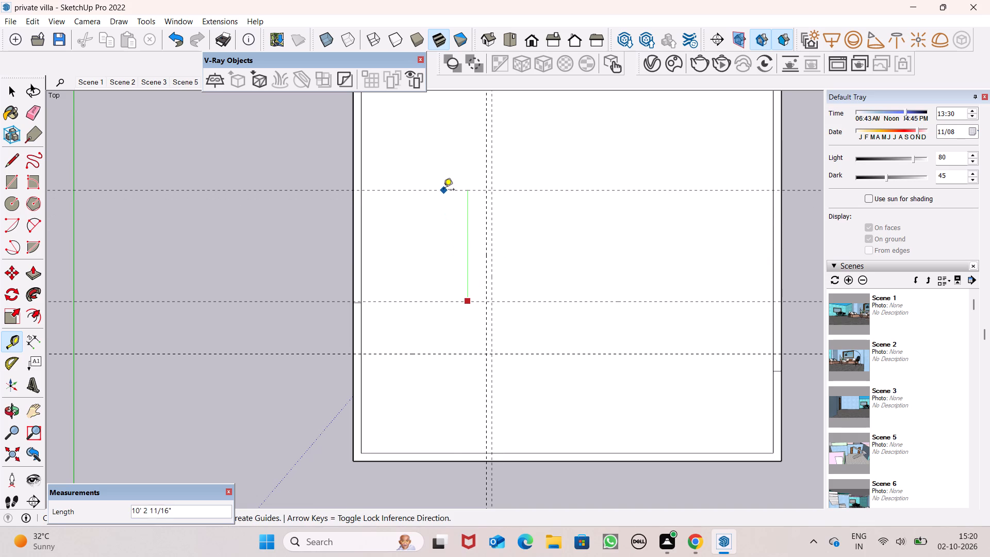
{"action": "key", "text": "1"}
{"action": "key", "text": "5"}
{"action": "key", "text": "BackSpace"}
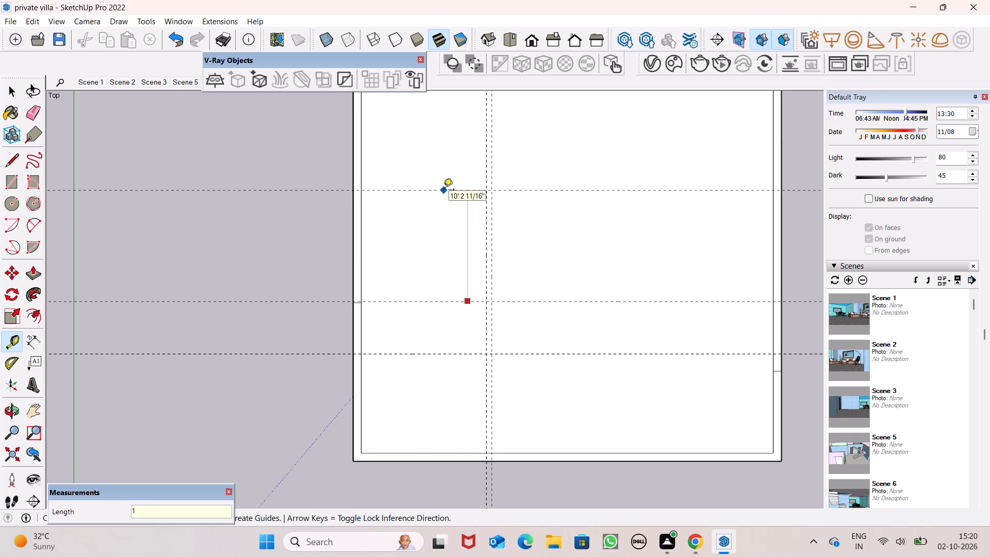
{"action": "key", "text": "4"}
{"action": "key", "text": "apostrophe"}
{"action": "key", "text": "9"}
{"action": "key", "text": "shift+quotedbl"}
{"action": "key", "text": "Return"}
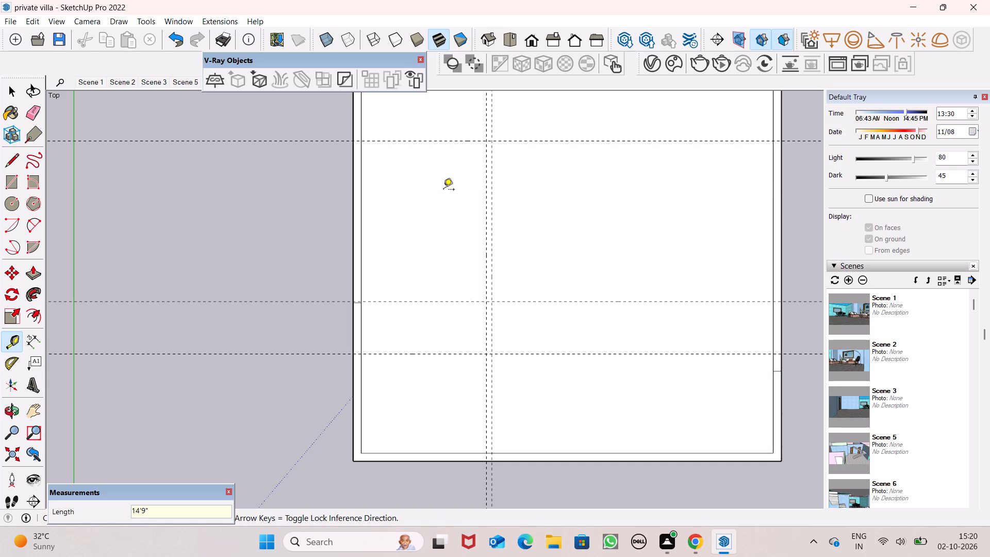
Add a parallel guide 6" further behind the 14'9" guide.
{"action": "scroll", "coordinate": [443, 190], "scroll_direction": "down", "scroll_amount": 8}
{"action": "scroll", "coordinate": [445, 240], "scroll_direction": "down", "scroll_amount": 9}
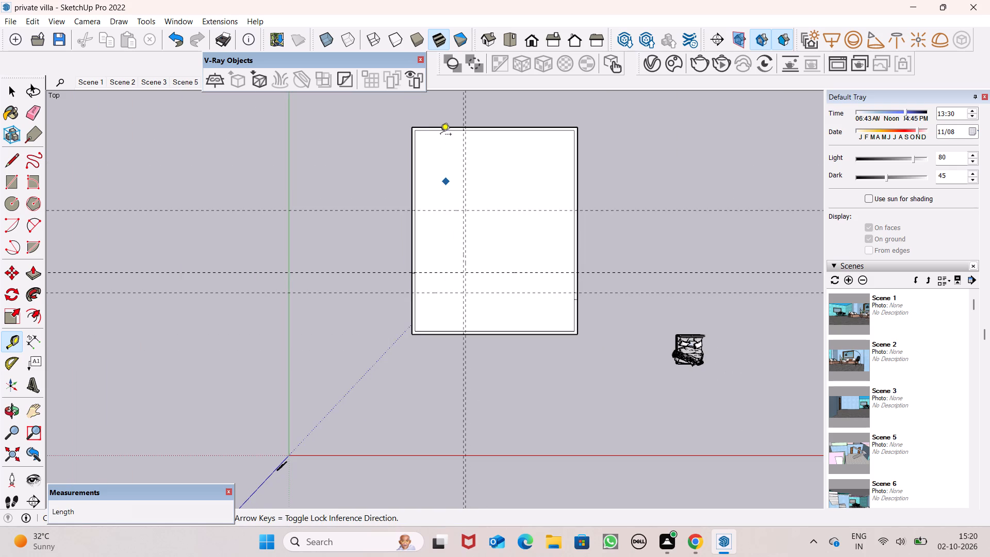
{"action": "scroll", "coordinate": [440, 134], "scroll_direction": "up", "scroll_amount": 3}
{"action": "scroll", "coordinate": [440, 134], "scroll_direction": "down", "scroll_amount": 1}
{"action": "scroll", "coordinate": [440, 134], "scroll_direction": "up", "scroll_amount": 11}
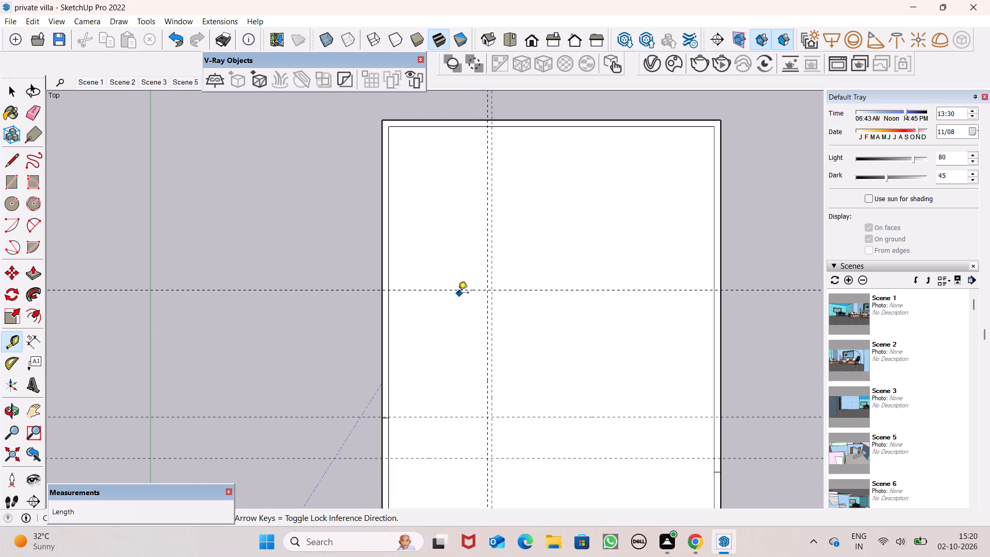
{"action": "left_click", "coordinate": [458, 292]}
{"action": "key", "text": "6"}
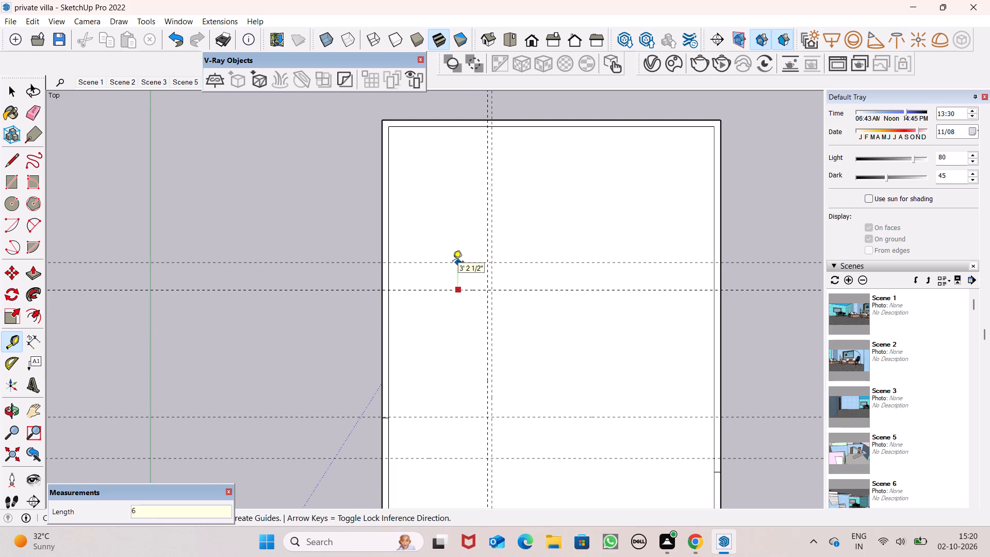
{"action": "key", "text": "shift+quotedbl"}
{"action": "key", "text": "Return"}
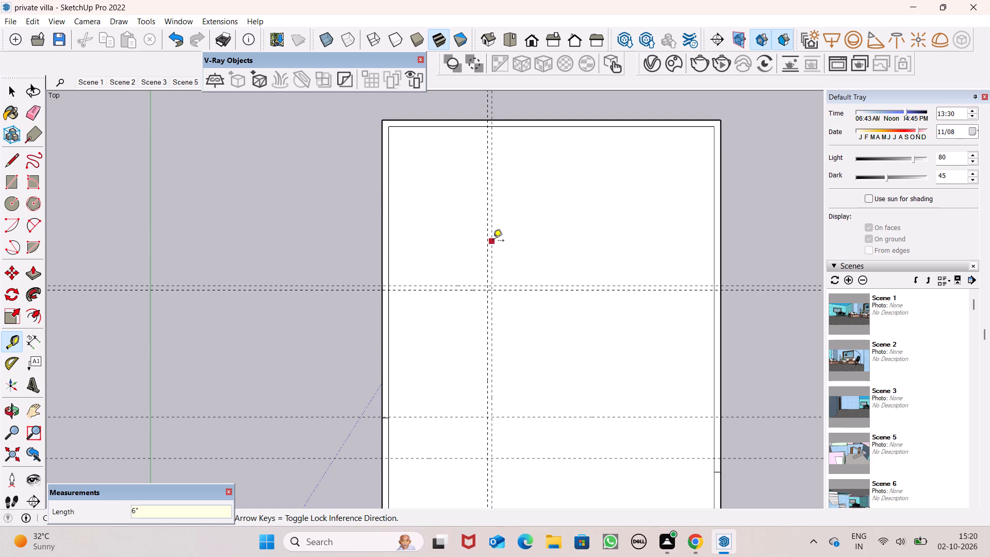
Delete the guide about 9' 1" behind the border's front inner edge.
{"action": "scroll", "coordinate": [493, 241], "scroll_direction": "down", "scroll_amount": 6}
{"action": "scroll", "coordinate": [548, 472], "scroll_direction": "up", "scroll_amount": 7}
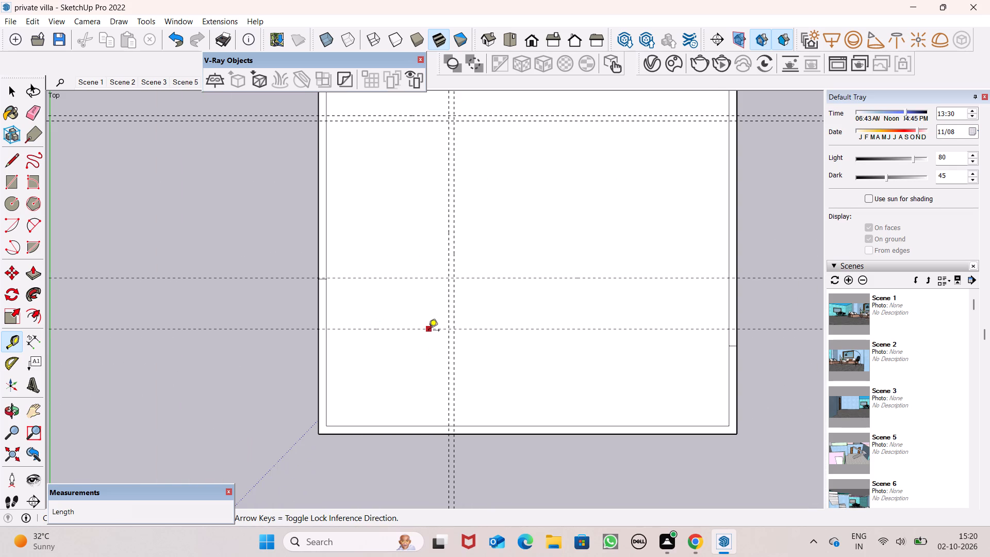
{"action": "scroll", "coordinate": [428, 331], "scroll_direction": "down", "scroll_amount": 1}
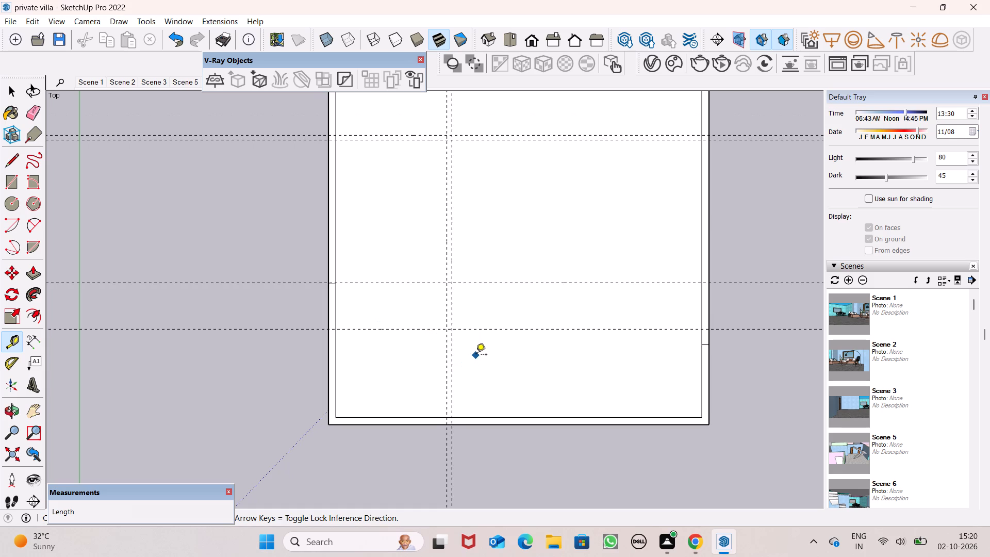
{"action": "scroll", "coordinate": [476, 355], "scroll_direction": "down", "scroll_amount": 4}
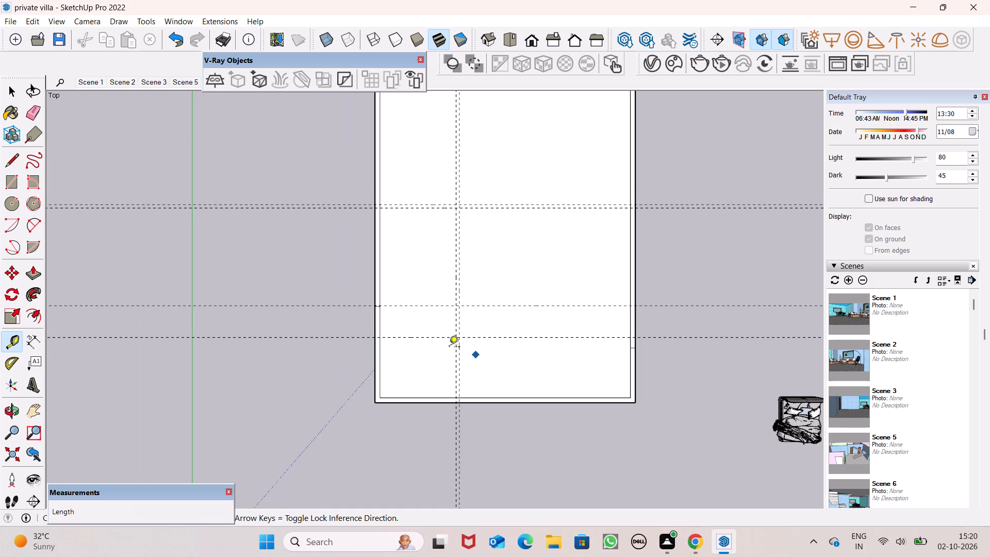
{"action": "scroll", "coordinate": [423, 322], "scroll_direction": "down", "scroll_amount": 1}
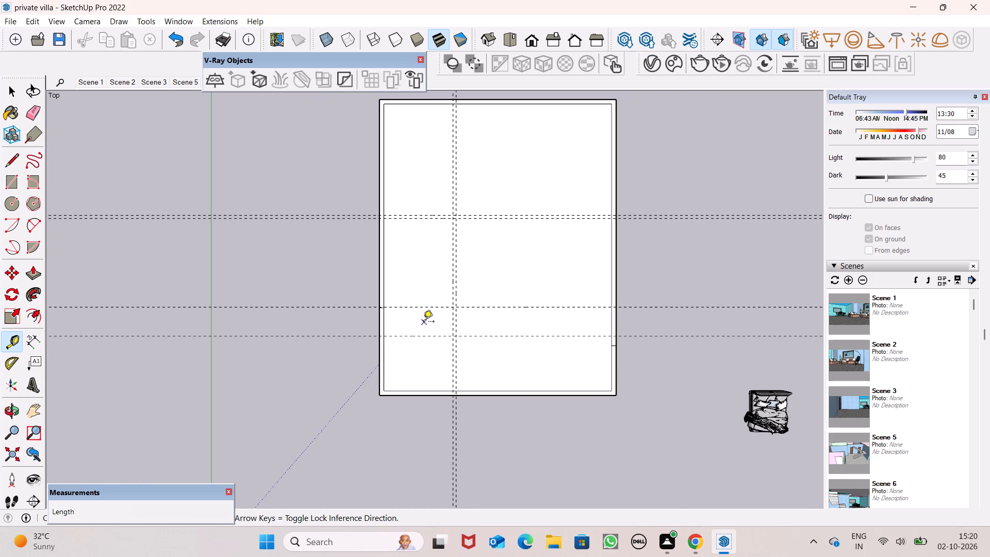
{"action": "scroll", "coordinate": [509, 303], "scroll_direction": "up", "scroll_amount": 3}
{"action": "scroll", "coordinate": [547, 386], "scroll_direction": "up", "scroll_amount": 1}
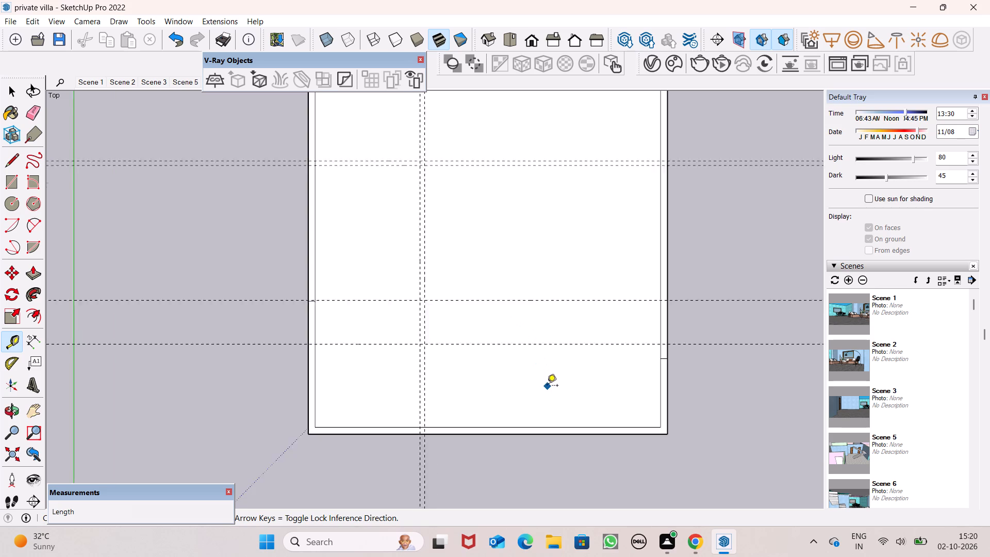
{"action": "scroll", "coordinate": [547, 386], "scroll_direction": "up", "scroll_amount": 1}
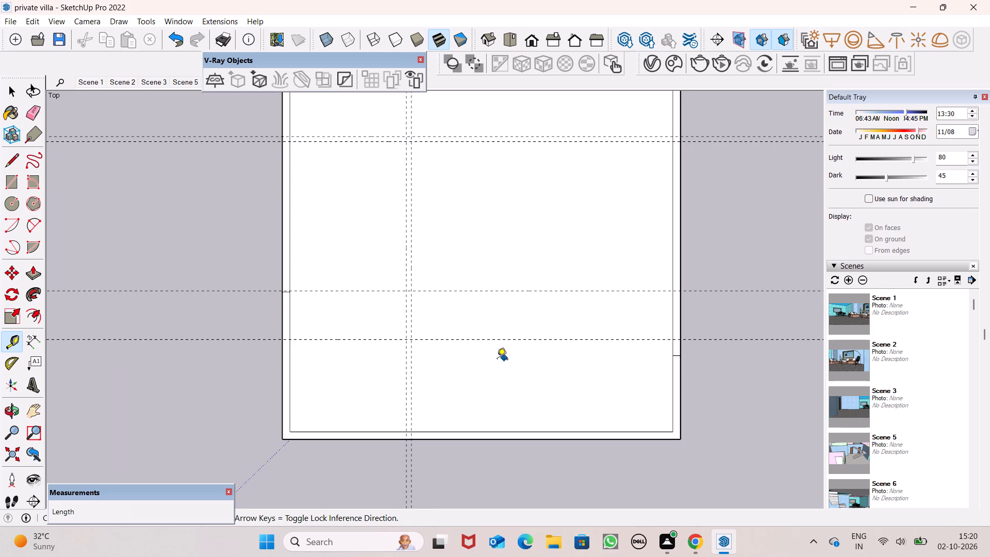
{"action": "scroll", "coordinate": [381, 353], "scroll_direction": "down", "scroll_amount": 4}
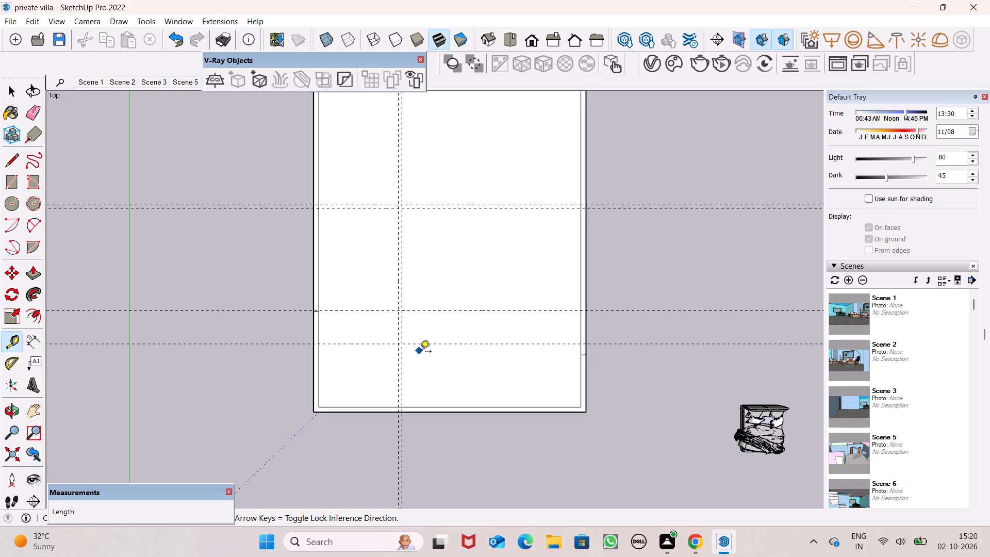
{"action": "left_click", "coordinate": [357, 344]}
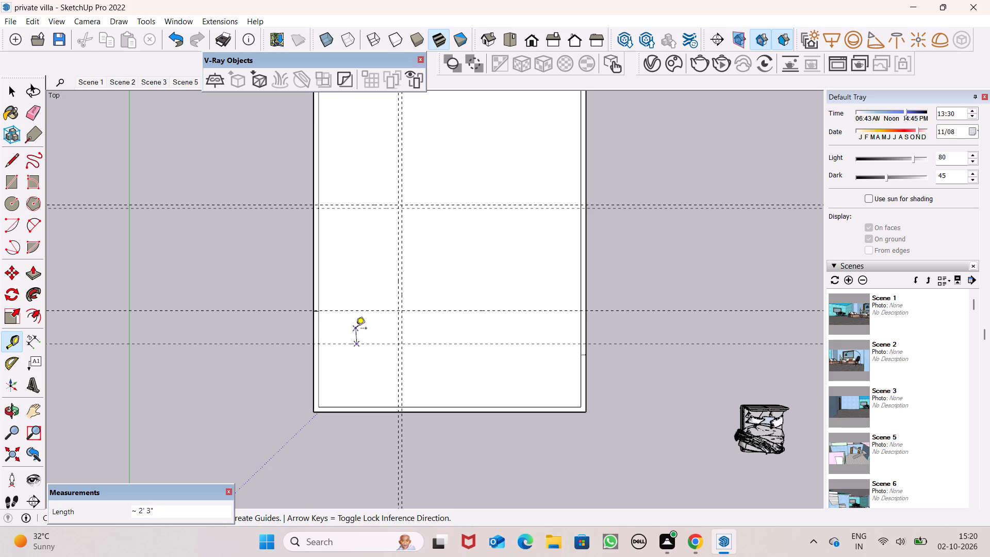
{"action": "key", "text": "space"}
{"action": "left_click", "coordinate": [285, 342]}
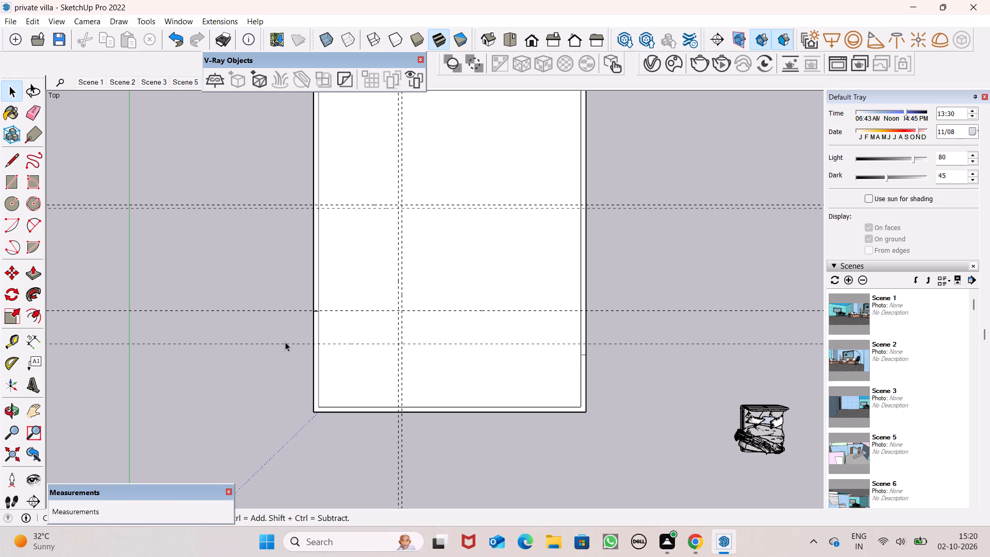
{"action": "left_click", "coordinate": [285, 342]}
{"action": "left_click", "coordinate": [285, 343]}
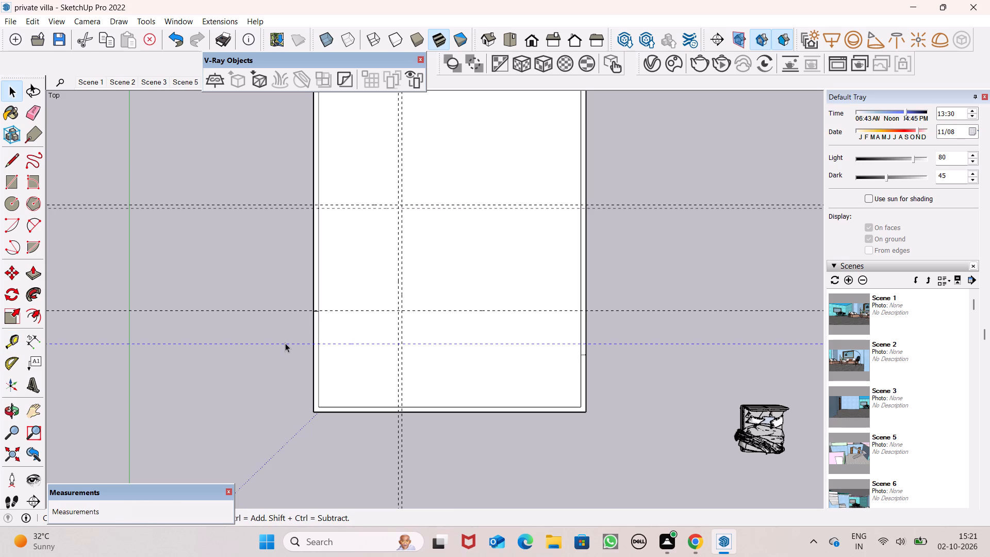
{"action": "key", "text": "Delete"}
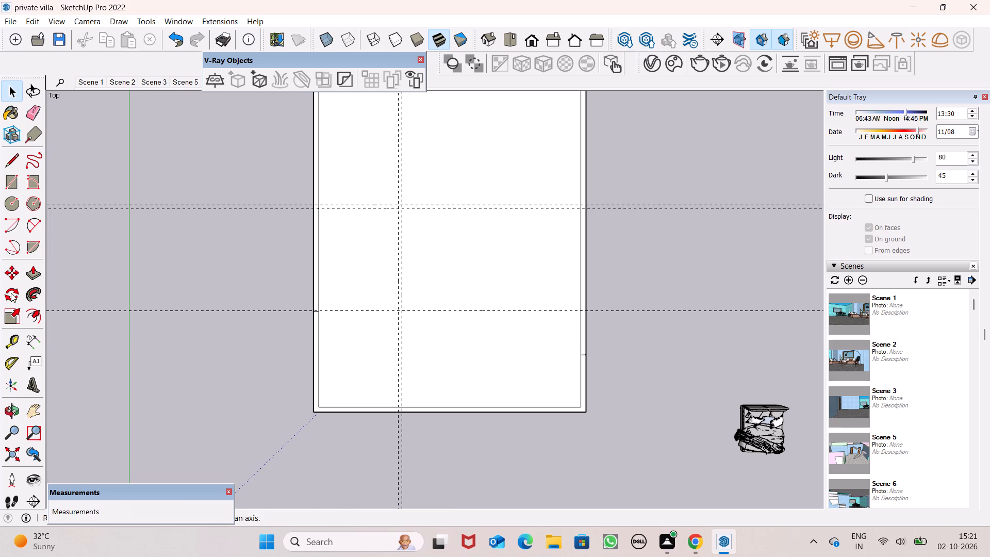
Place a guide parallel to the border's front inner edge, about 10' 8" behind it.
{"action": "left_click", "coordinate": [15, 339]}
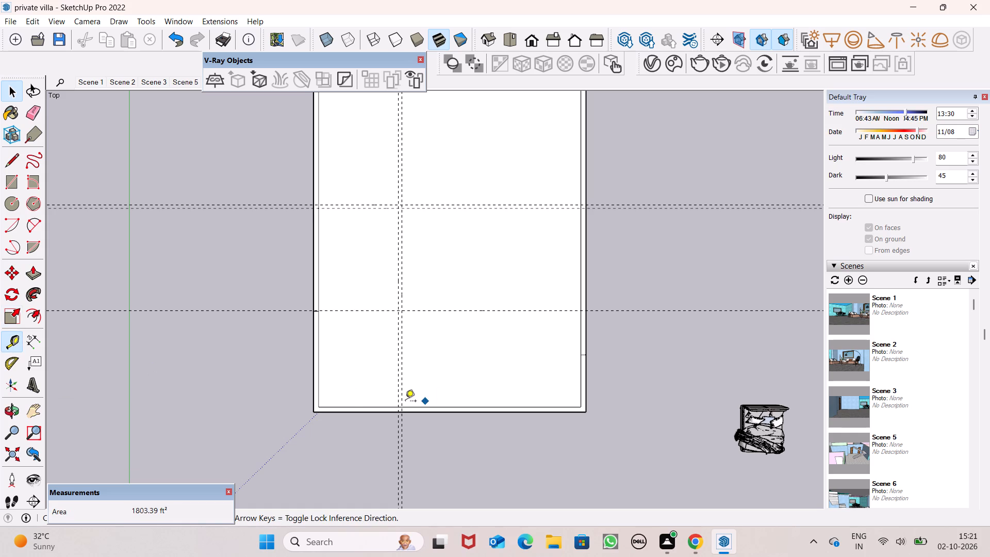
{"action": "left_click", "coordinate": [354, 407]}
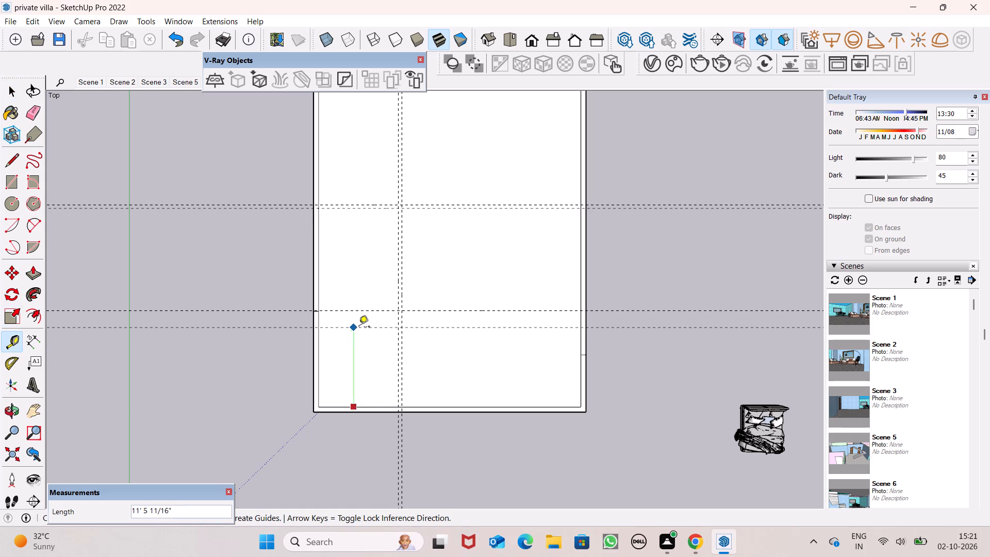
{"action": "scroll", "coordinate": [359, 327], "scroll_direction": "up", "scroll_amount": 6}
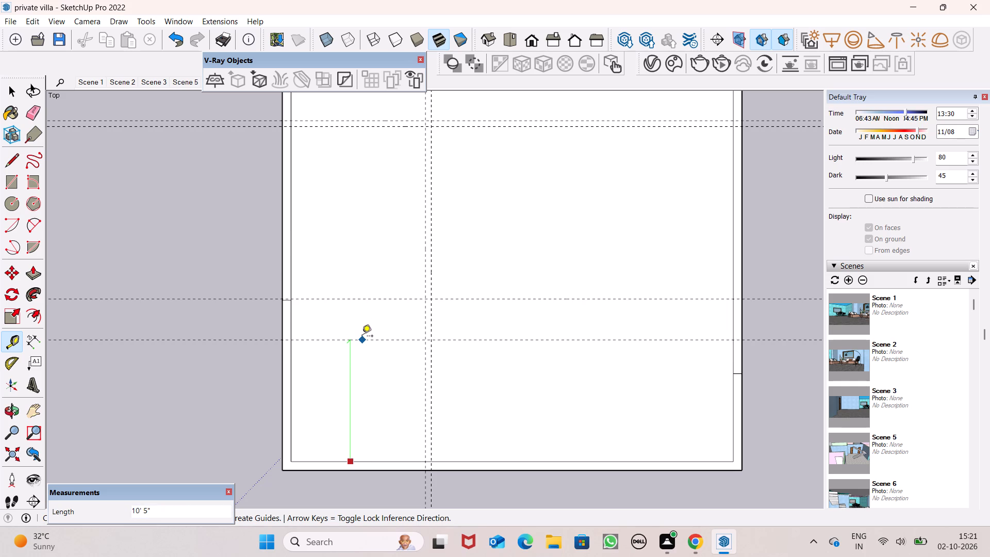
{"action": "left_click", "coordinate": [362, 337]}
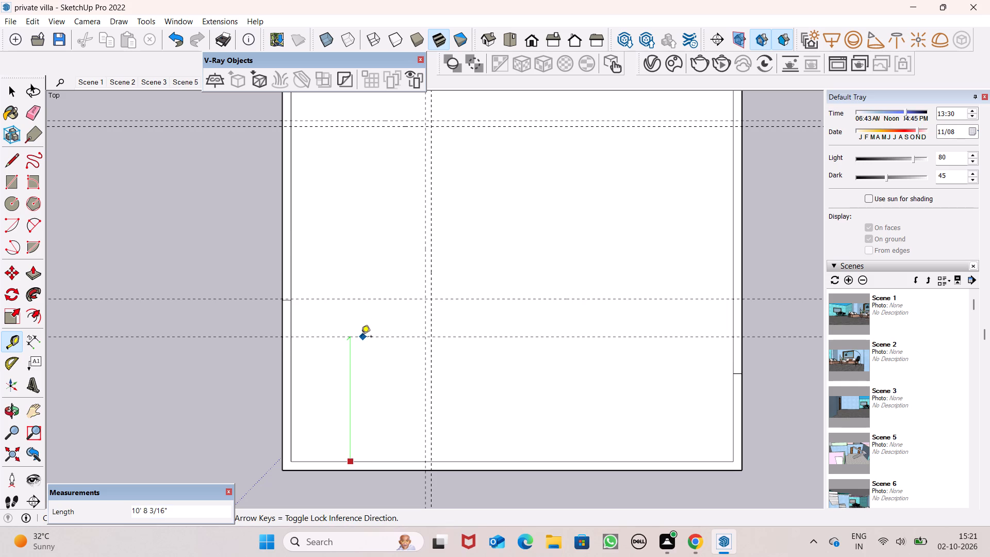
Add a parallel guide 6" further behind the 10' 8" guide.
{"action": "left_click", "coordinate": [359, 339]}
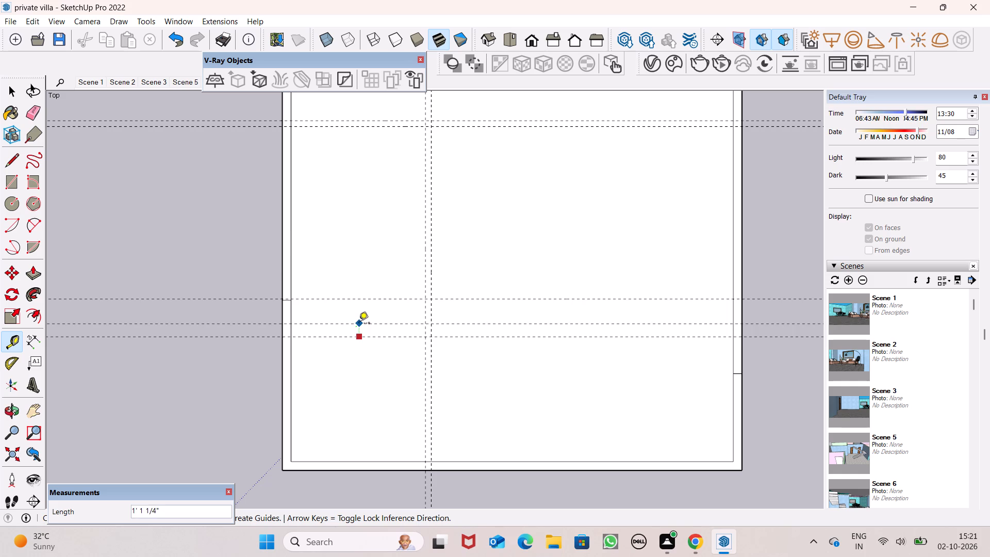
{"action": "type", "text": "6\""}
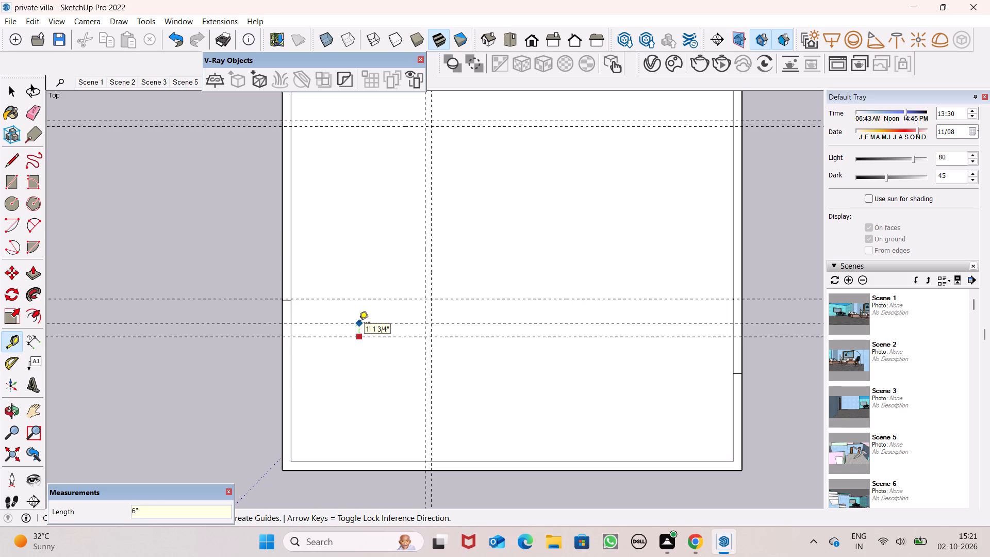
{"action": "key", "text": "Return"}
{"action": "key", "text": "space"}
{"action": "key", "text": "space"}
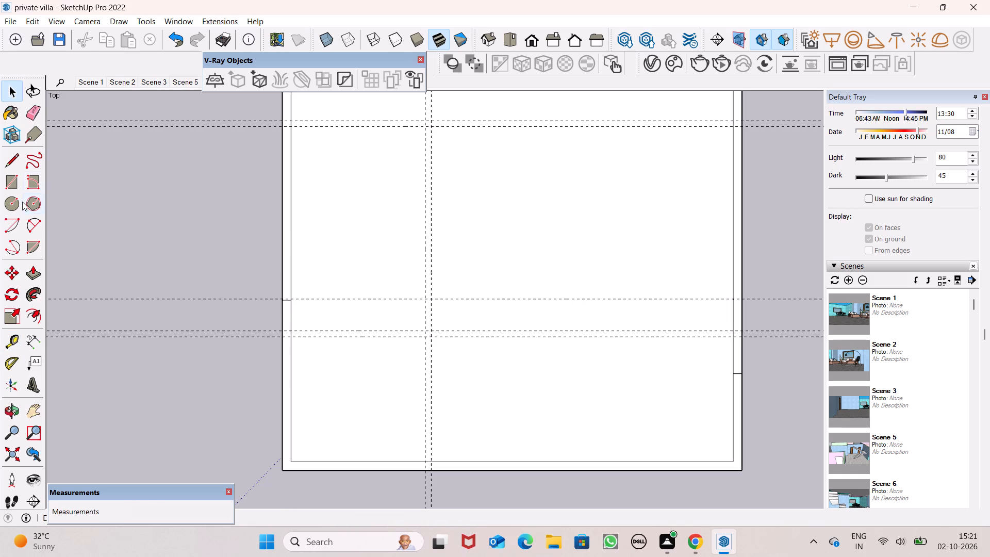
Draw a 6" by 12' wall rectangle between the two front guides, from the garage-side inner edge to the farther lengthwise guide.
{"action": "left_click", "coordinate": [11, 176]}
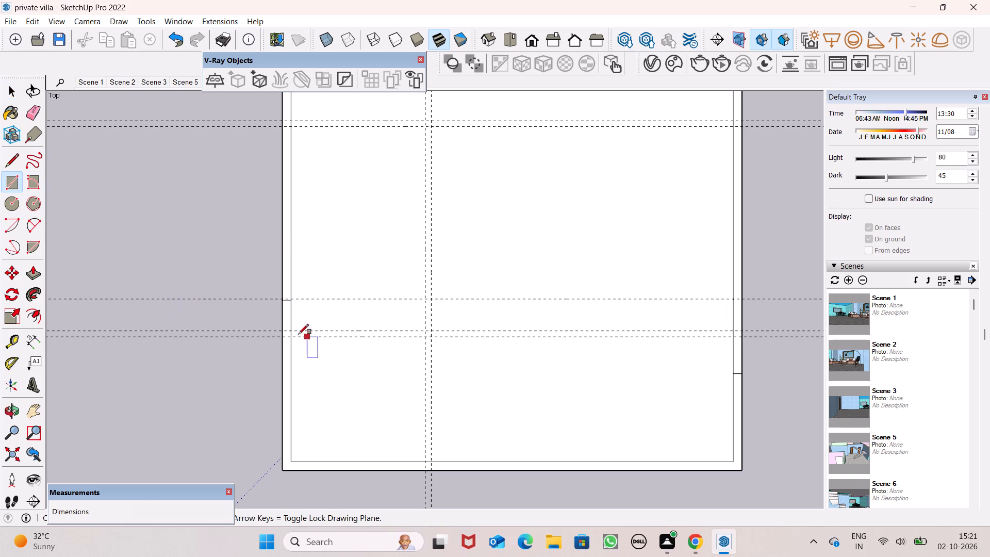
{"action": "left_click", "coordinate": [291, 327]}
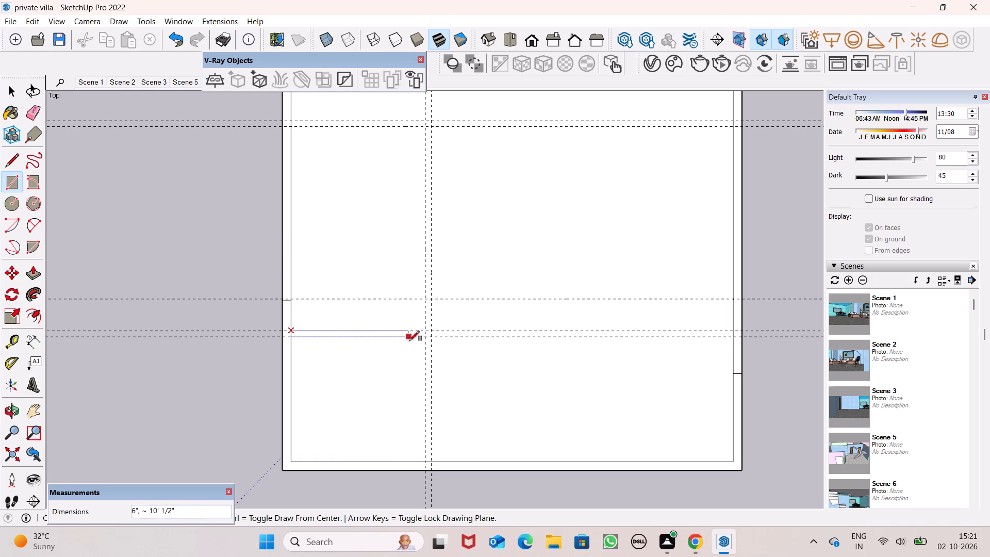
{"action": "left_click", "coordinate": [434, 337]}
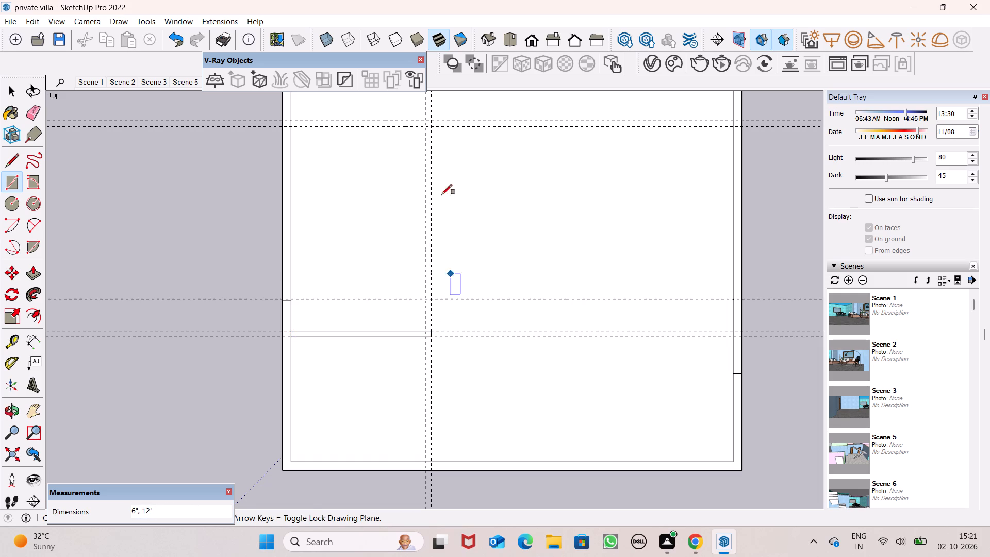
Draw a 6" wide wall rectangle about 18' 6" long between the lengthwise guides, from the rearmost guide to the front wall strip.
{"action": "left_click", "coordinate": [424, 119]}
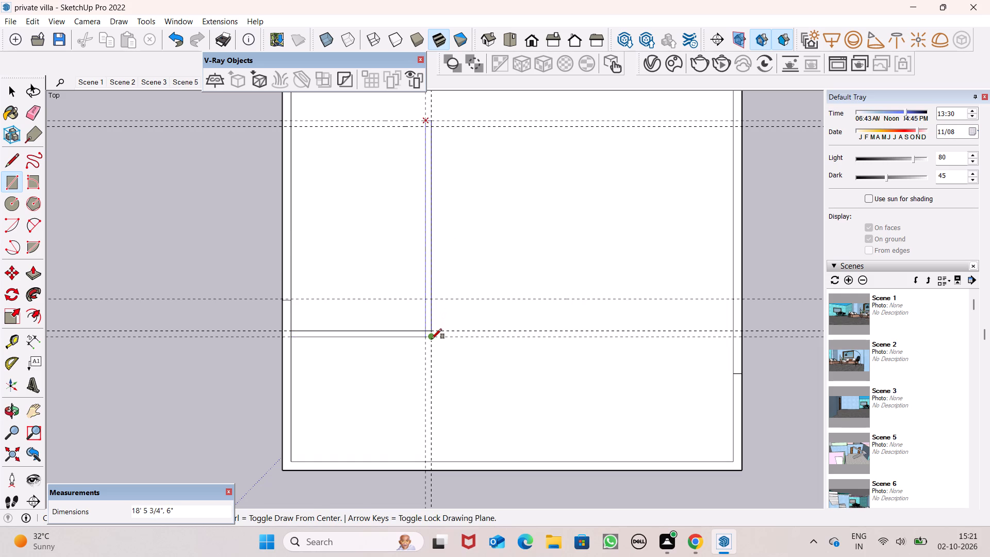
{"action": "left_click", "coordinate": [432, 339]}
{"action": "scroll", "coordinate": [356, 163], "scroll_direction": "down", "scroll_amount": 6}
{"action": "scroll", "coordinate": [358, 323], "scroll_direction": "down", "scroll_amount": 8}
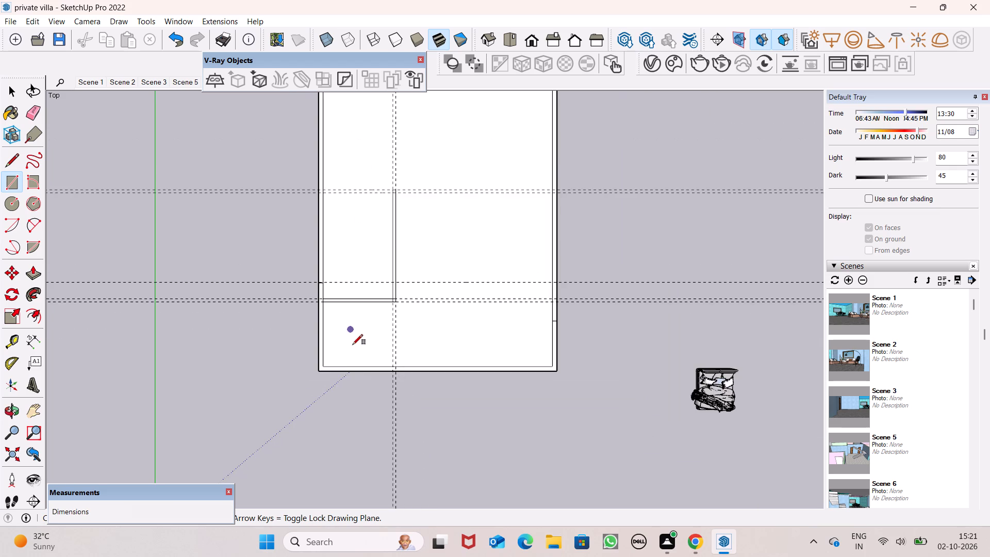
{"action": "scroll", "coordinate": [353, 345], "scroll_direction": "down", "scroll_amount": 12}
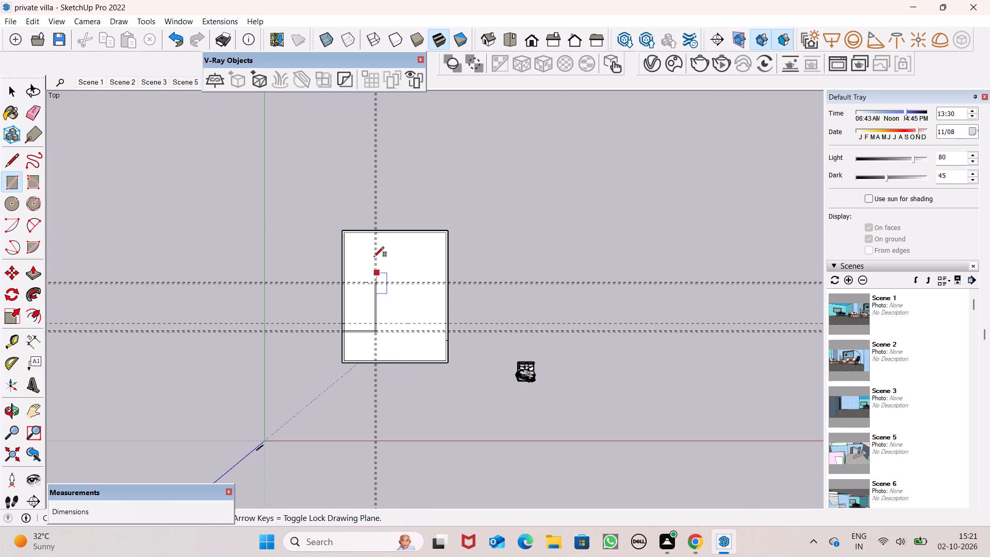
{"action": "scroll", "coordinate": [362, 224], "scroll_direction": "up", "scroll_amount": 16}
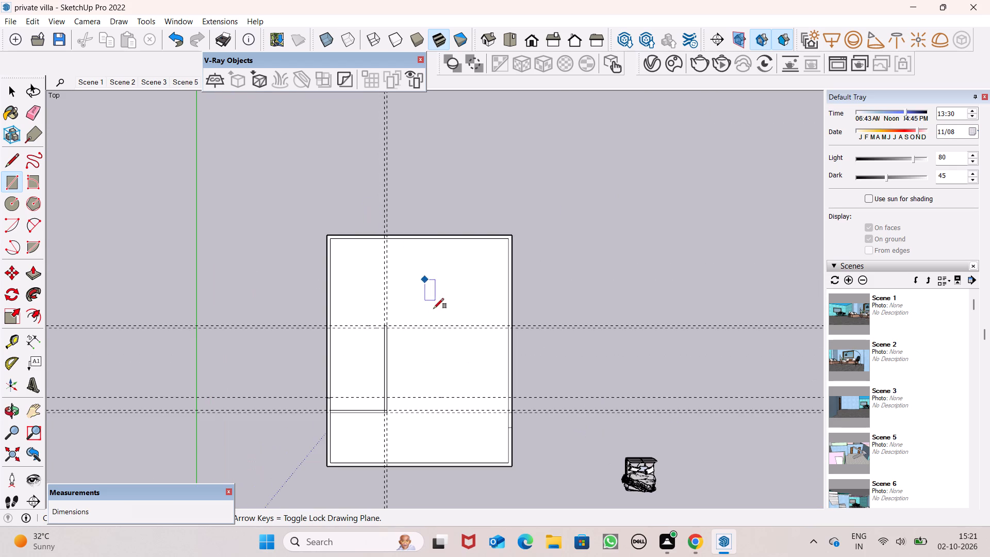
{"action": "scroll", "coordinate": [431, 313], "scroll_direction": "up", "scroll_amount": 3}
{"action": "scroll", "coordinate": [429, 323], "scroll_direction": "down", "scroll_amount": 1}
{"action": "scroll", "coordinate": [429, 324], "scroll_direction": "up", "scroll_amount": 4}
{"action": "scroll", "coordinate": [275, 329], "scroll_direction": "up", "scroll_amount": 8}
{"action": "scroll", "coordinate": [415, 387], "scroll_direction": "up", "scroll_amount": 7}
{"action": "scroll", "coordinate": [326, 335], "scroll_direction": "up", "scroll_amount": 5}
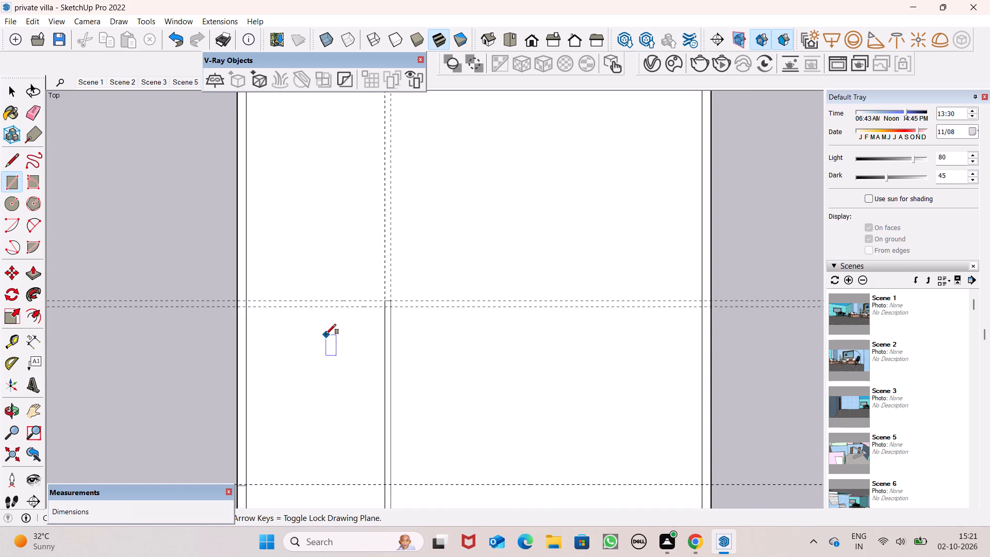
Draw a 6" by 12' wall rectangle between the two rear guides, from the garage-side inner edge to the farther lengthwise guide.
{"action": "scroll", "coordinate": [326, 334], "scroll_direction": "up", "scroll_amount": 1}
{"action": "left_click", "coordinate": [226, 295]}
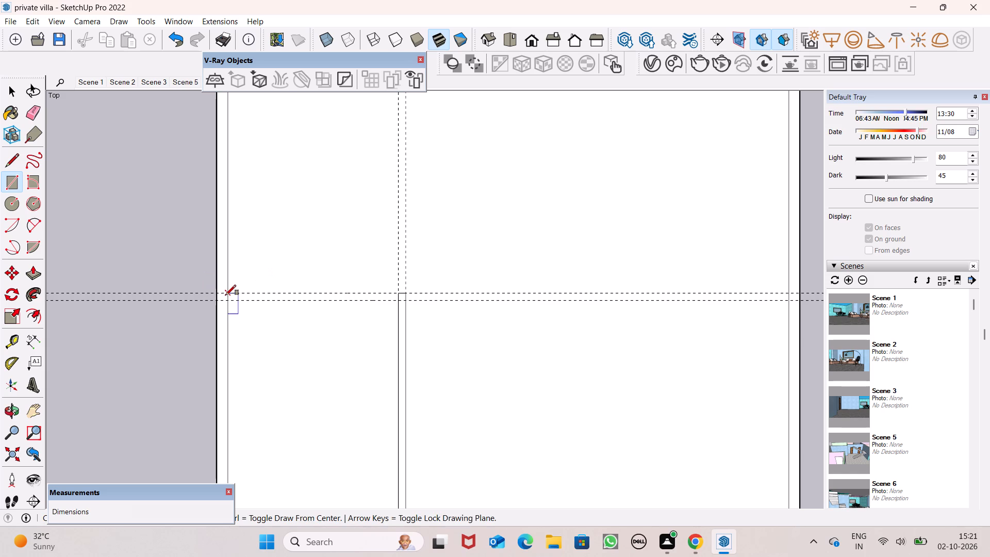
{"action": "left_click", "coordinate": [407, 301]}
Erase the pairs of crosswise guides along the front and rear wall strips, keeping the single crosswise guide between them.
{"action": "scroll", "coordinate": [379, 282], "scroll_direction": "down", "scroll_amount": 18}
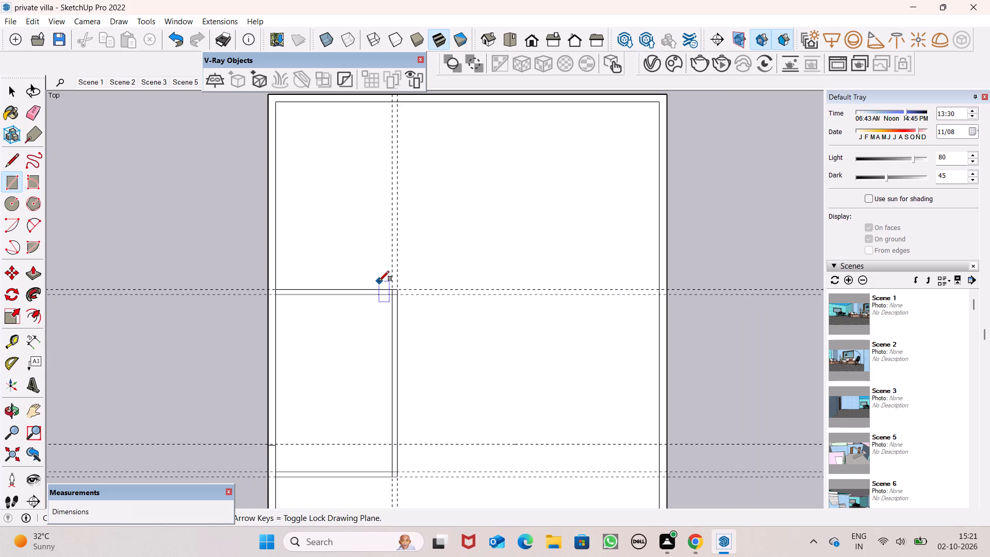
{"action": "scroll", "coordinate": [379, 281], "scroll_direction": "down", "scroll_amount": 6}
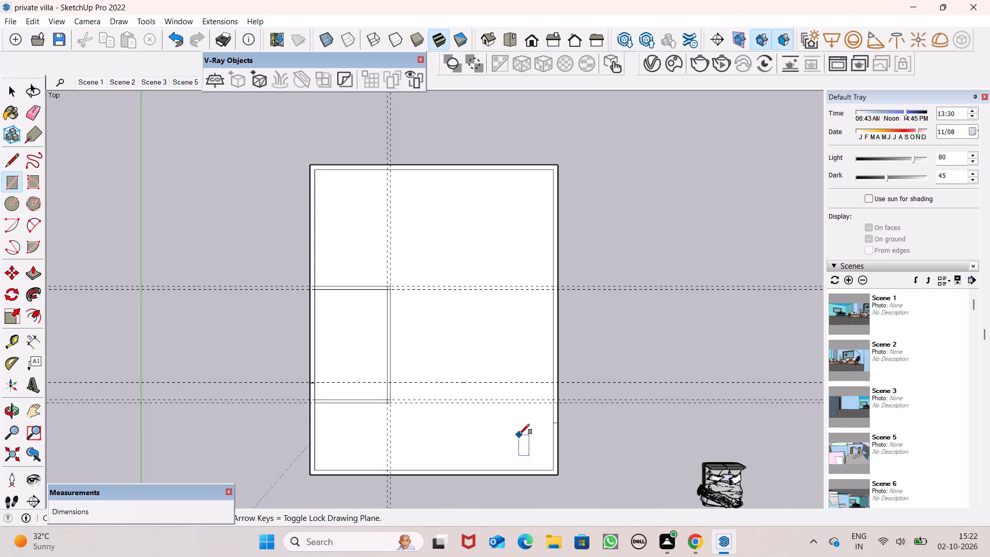
{"action": "scroll", "coordinate": [604, 441], "scroll_direction": "up", "scroll_amount": 2}
{"action": "key", "text": "space"}
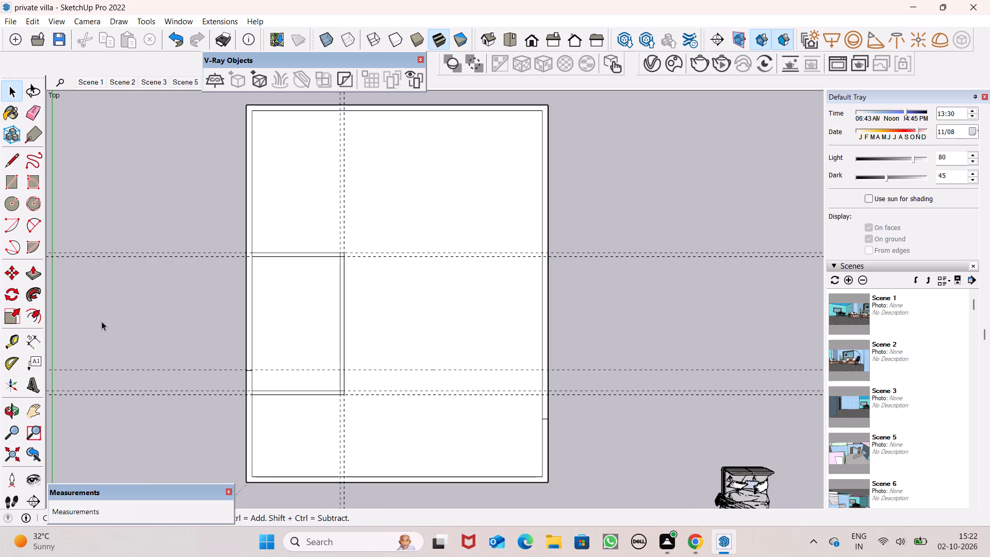
{"action": "left_click", "coordinate": [32, 122]}
{"action": "left_click_drag", "start_coordinate": [139, 247], "coordinate": [149, 273]}
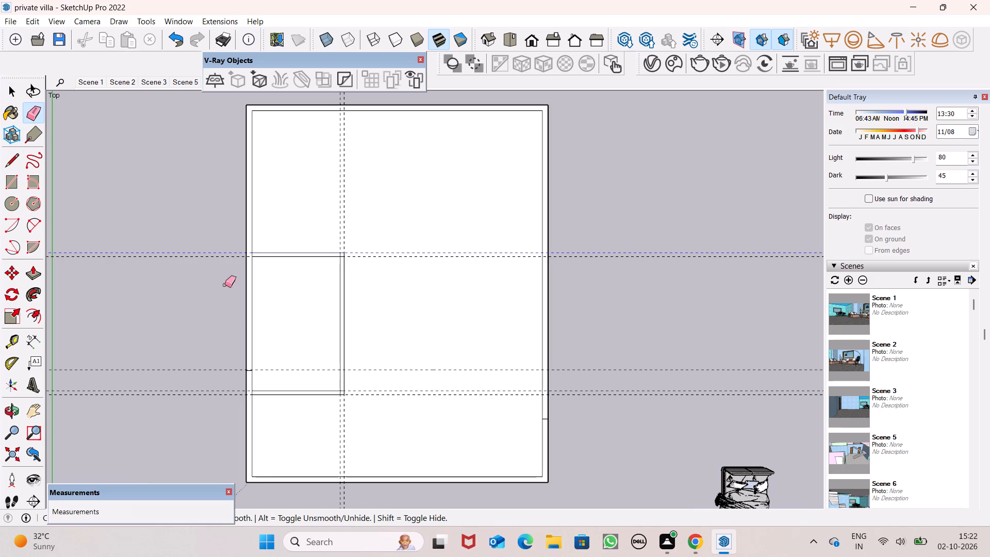
{"action": "left_click_drag", "start_coordinate": [209, 253], "coordinate": [196, 369]}
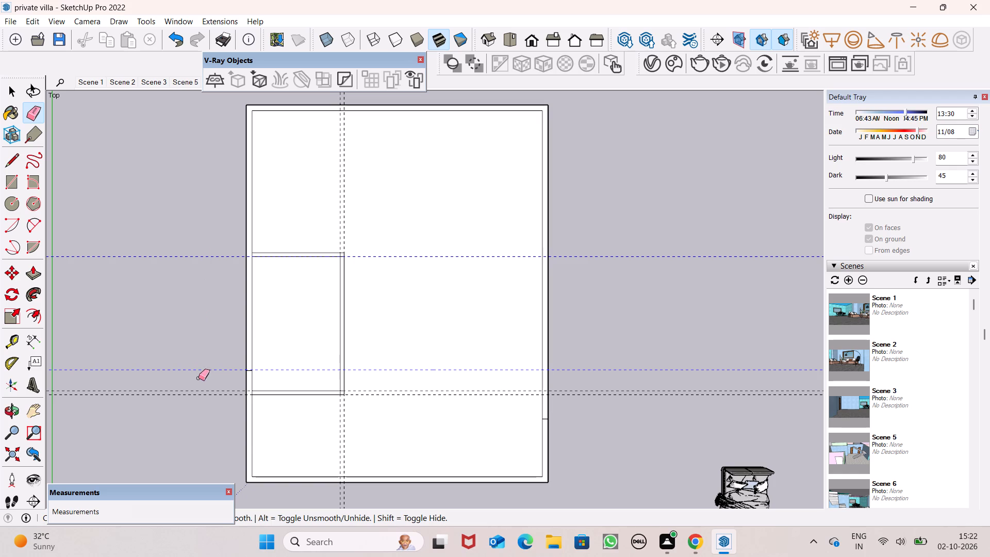
{"action": "key", "text": "ctrl+z"}
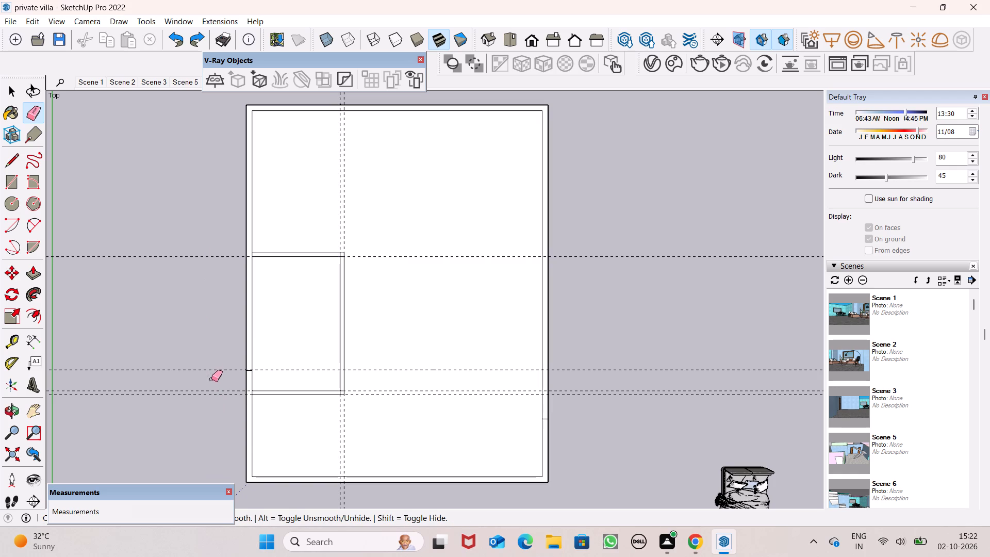
{"action": "left_click_drag", "start_coordinate": [212, 383], "coordinate": [212, 403]}
{"action": "left_click_drag", "start_coordinate": [213, 390], "coordinate": [214, 400]}
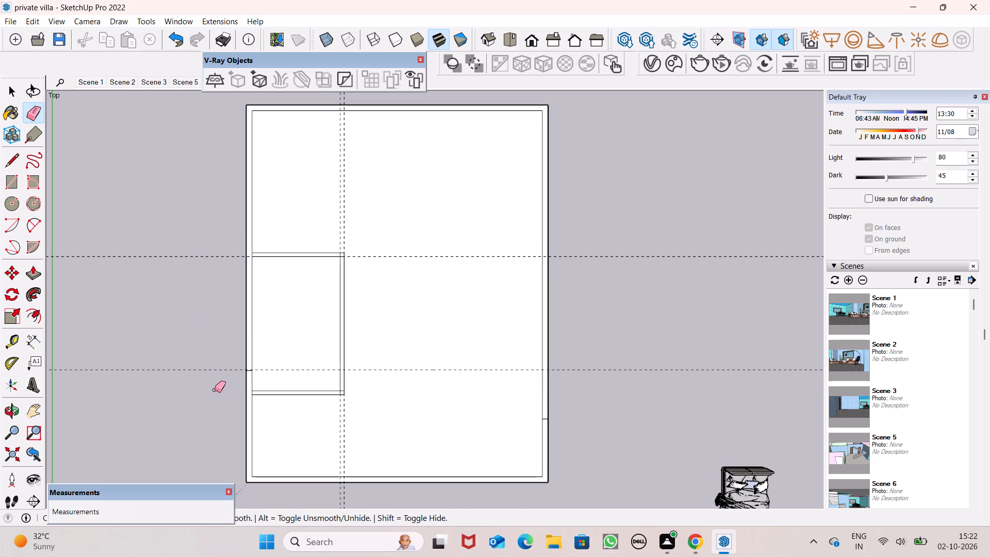
{"action": "left_click", "coordinate": [170, 254]}
{"action": "left_click_drag", "start_coordinate": [172, 253], "coordinate": [172, 267]}
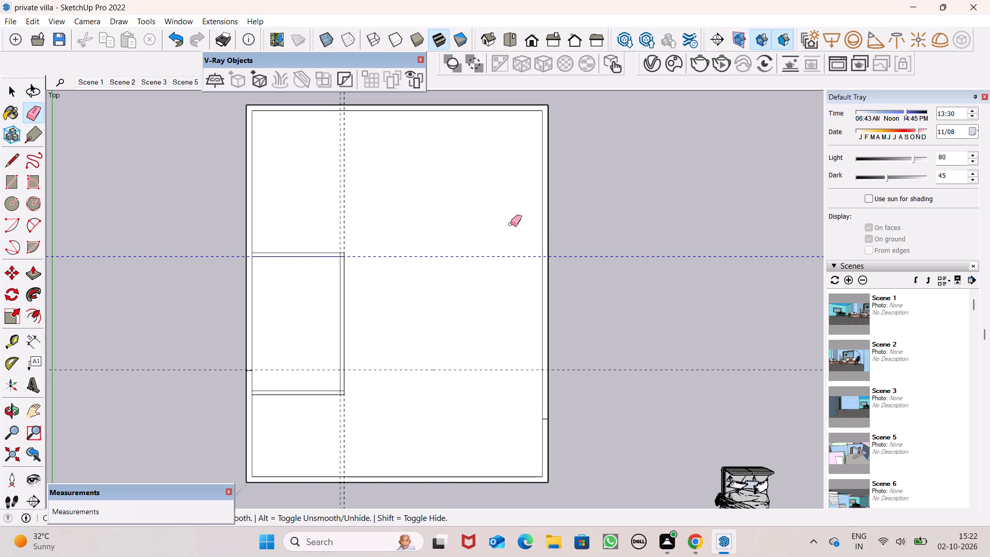
{"action": "key", "text": "space"}
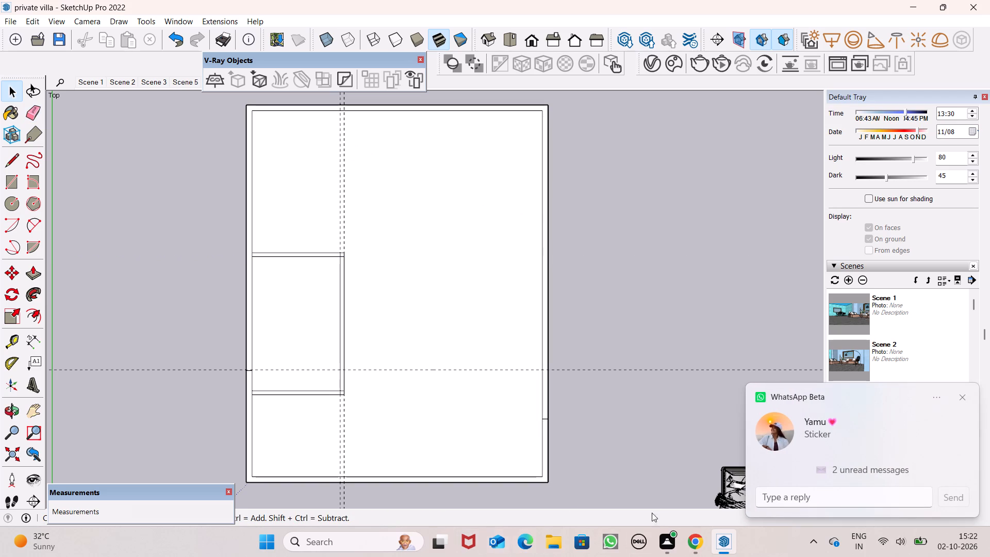
{"action": "left_click", "coordinate": [964, 399]}
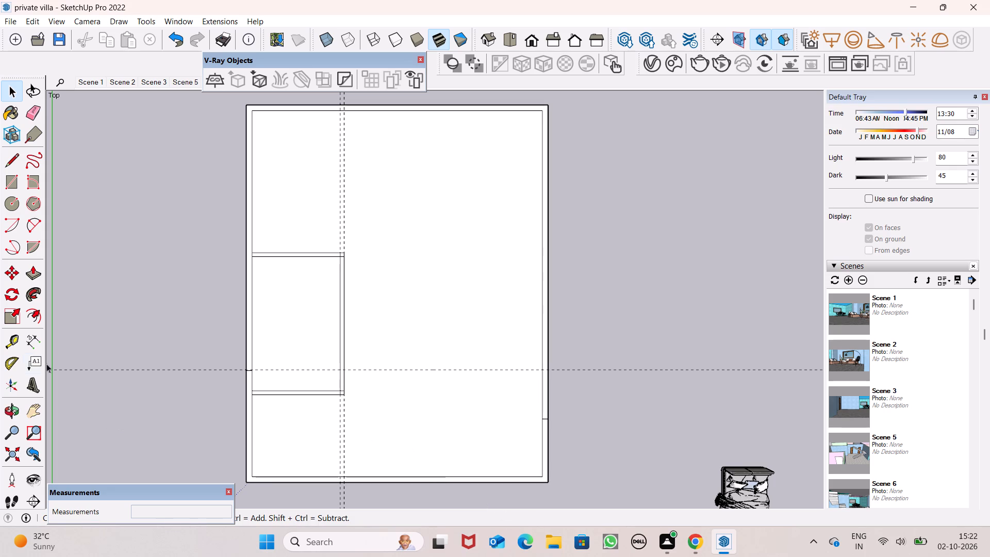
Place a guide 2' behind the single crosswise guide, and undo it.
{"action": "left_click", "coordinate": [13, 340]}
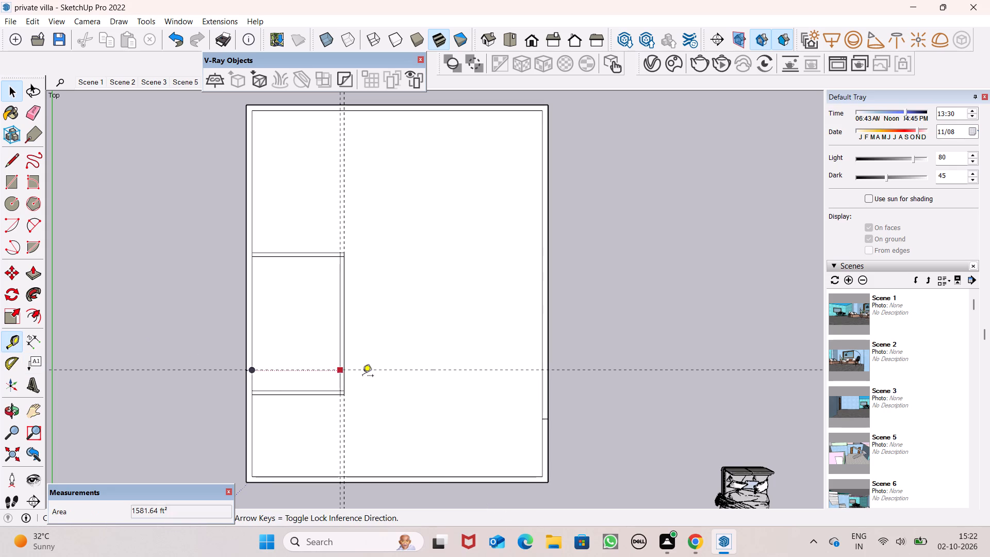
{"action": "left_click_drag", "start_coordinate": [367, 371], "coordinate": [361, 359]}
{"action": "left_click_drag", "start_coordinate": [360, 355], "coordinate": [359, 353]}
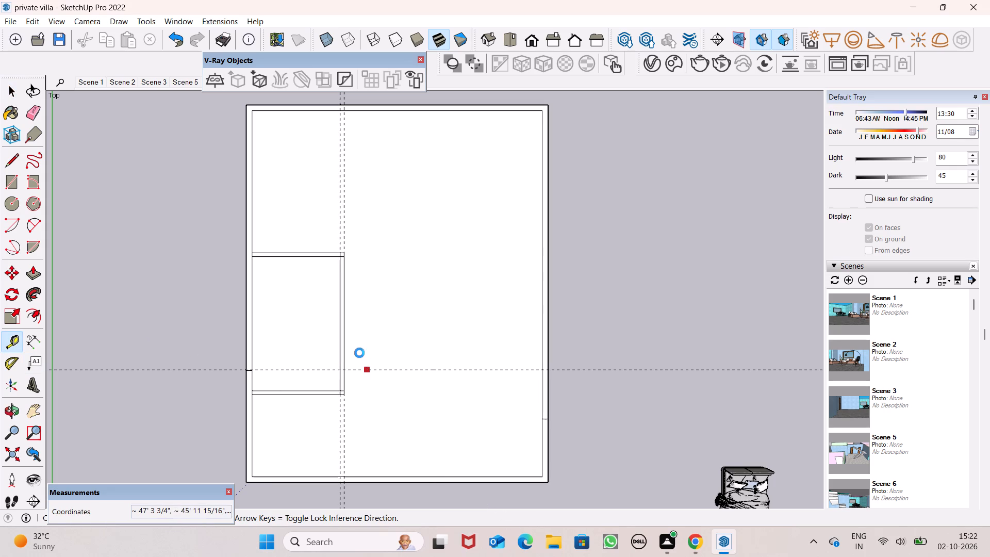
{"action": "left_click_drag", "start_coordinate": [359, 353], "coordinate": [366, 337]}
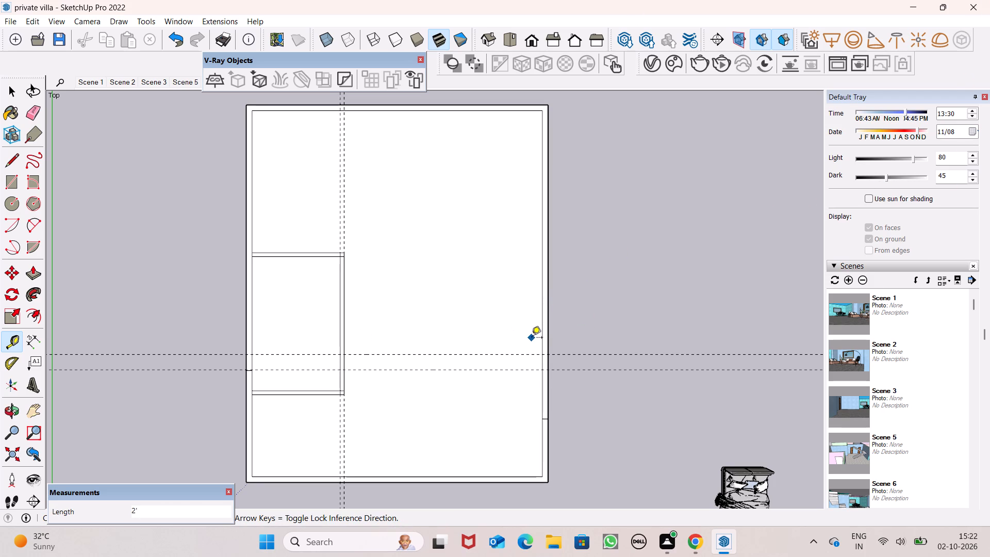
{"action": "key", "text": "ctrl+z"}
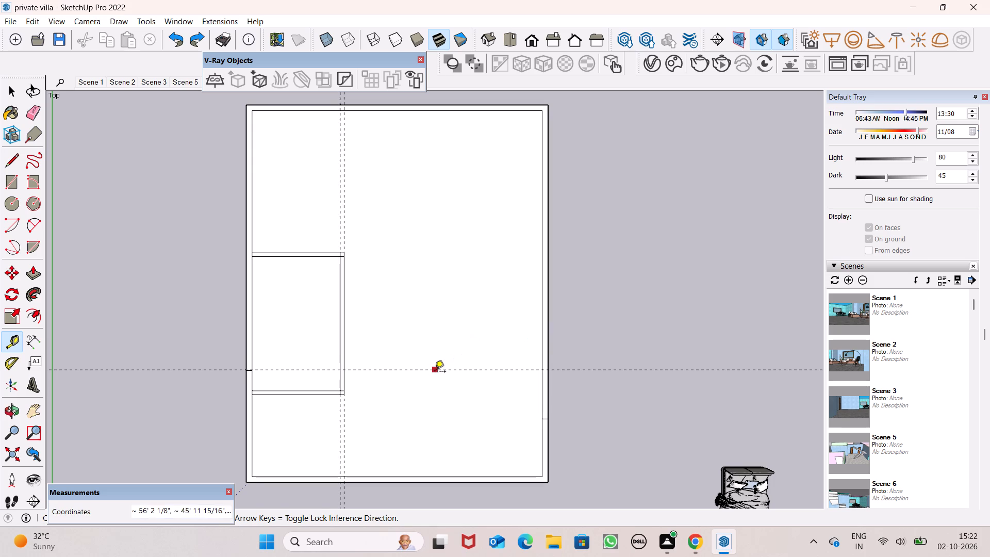
Place a parallel guide 6" behind the single crosswise guide.
{"action": "left_click_drag", "start_coordinate": [435, 372], "coordinate": [436, 352]}
{"action": "key", "text": "6"}
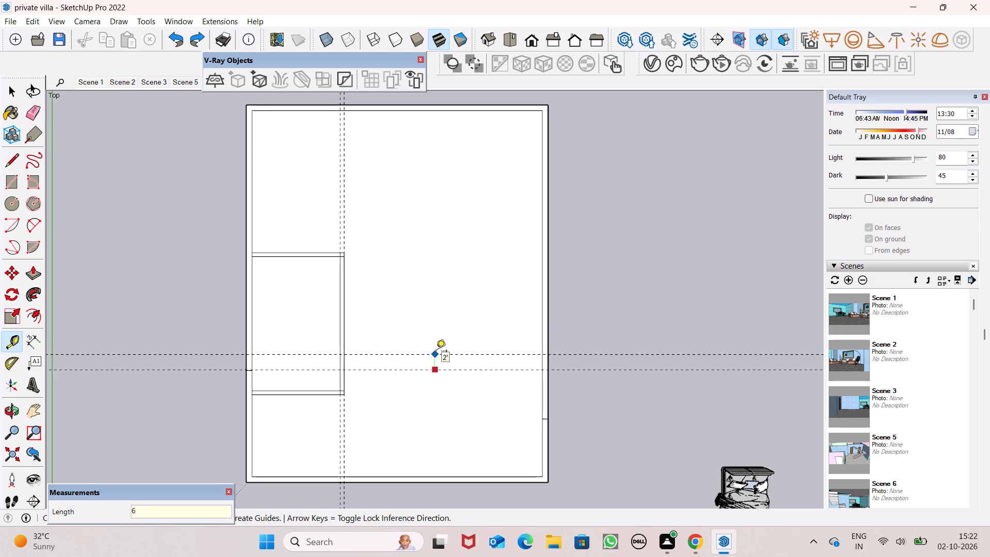
{"action": "left_click_drag", "start_coordinate": [436, 352], "coordinate": [436, 353]}
{"action": "key", "text": "shift+quotedbl"}
{"action": "key", "text": "Return"}
{"action": "key", "text": "space"}
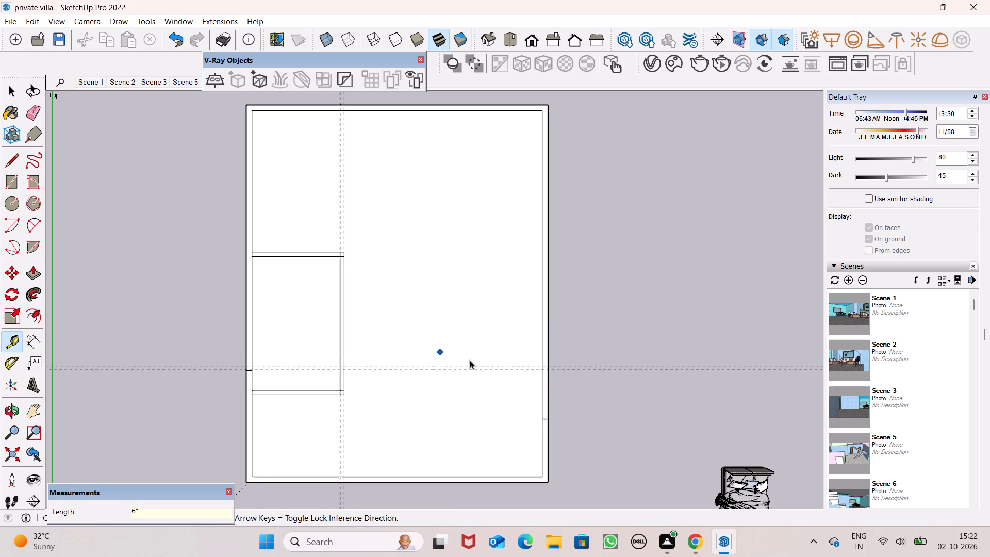
{"action": "key", "text": "space"}
Start measuring a guide from the roof border's rear inner edge.
{"action": "scroll", "coordinate": [523, 439], "scroll_direction": "up", "scroll_amount": 2}
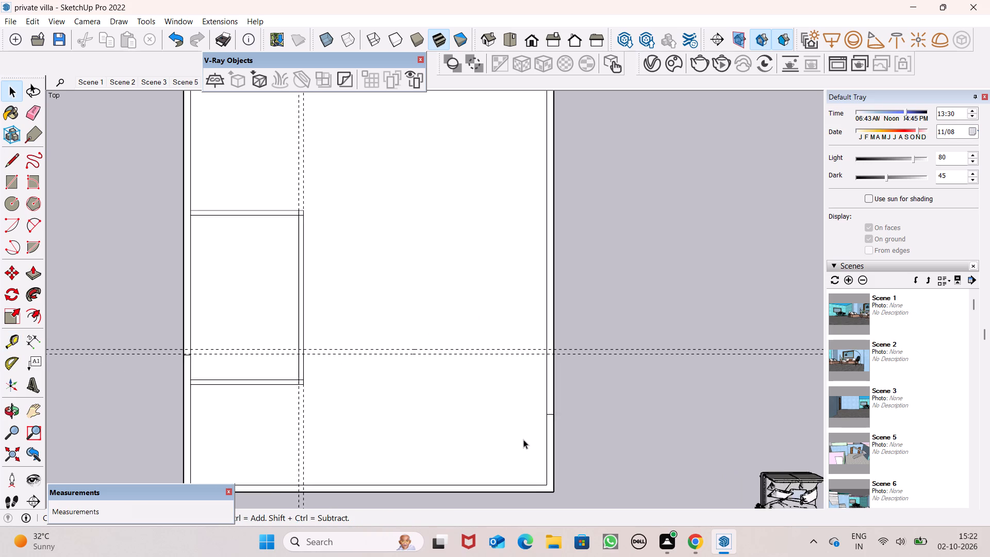
{"action": "scroll", "coordinate": [523, 439], "scroll_direction": "up", "scroll_amount": 1}
{"action": "scroll", "coordinate": [587, 399], "scroll_direction": "down", "scroll_amount": 6}
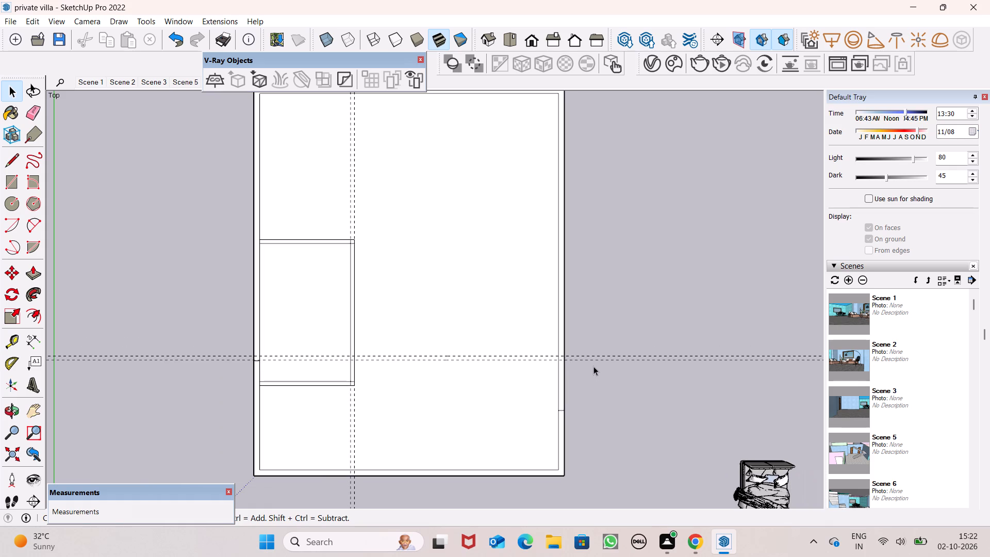
{"action": "scroll", "coordinate": [588, 369], "scroll_direction": "down", "scroll_amount": 7}
{"action": "scroll", "coordinate": [551, 117], "scroll_direction": "up", "scroll_amount": 4}
{"action": "middle_click_drag", "start_coordinate": [549, 120], "coordinate": [547, 131]}
{"action": "scroll", "coordinate": [547, 133], "scroll_direction": "up", "scroll_amount": 2}
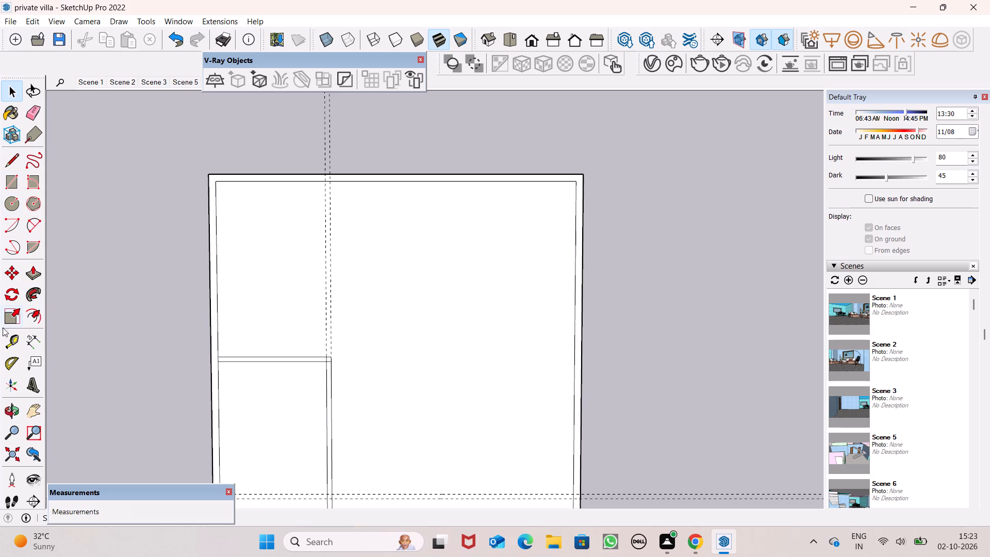
{"action": "left_click", "coordinate": [15, 343]}
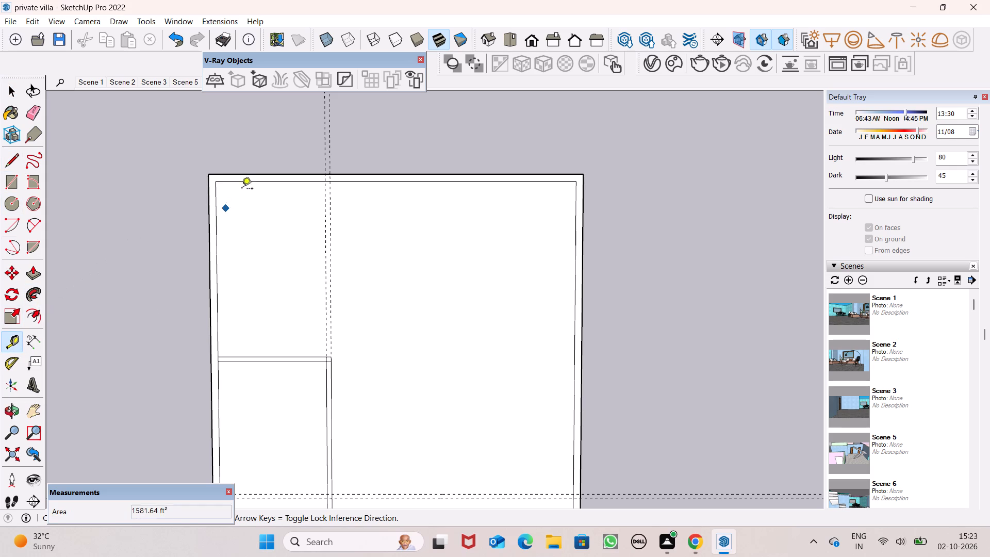
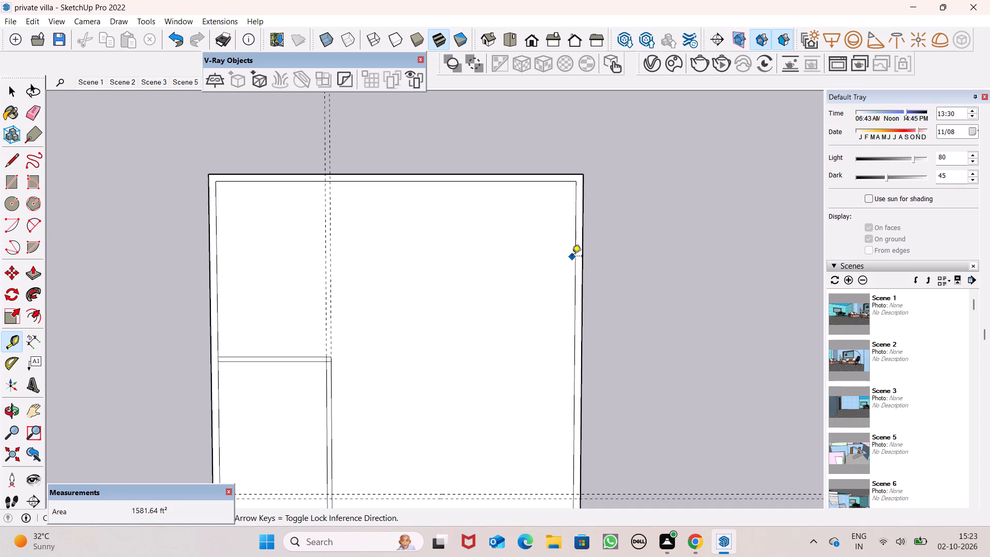
Place a guide 14' inside the plan's upper inner wall line and a parallel guide 6" beyond it.
{"action": "left_click", "coordinate": [490, 178]}
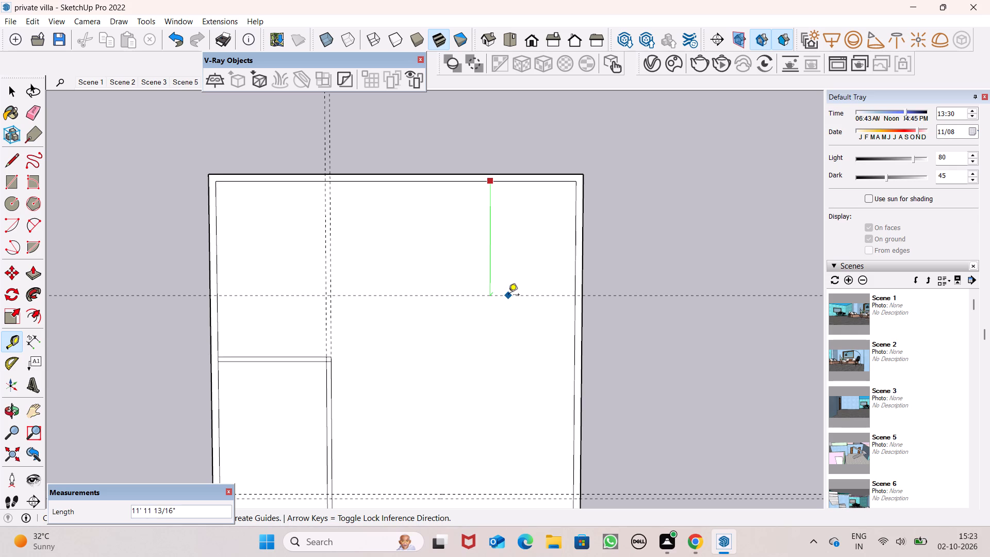
{"action": "key", "text": "1"}
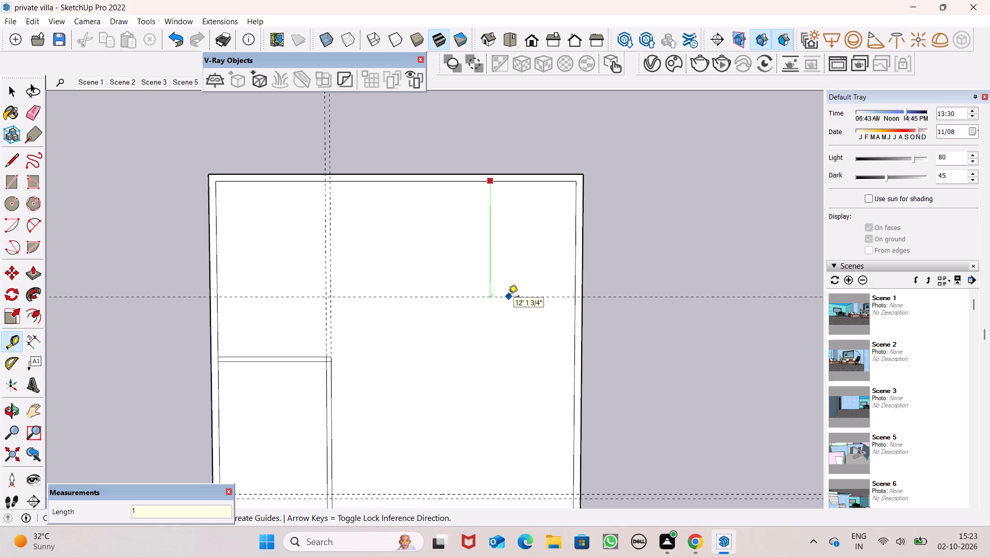
{"action": "type", "text": "4'"}
{"action": "key", "text": "Return"}
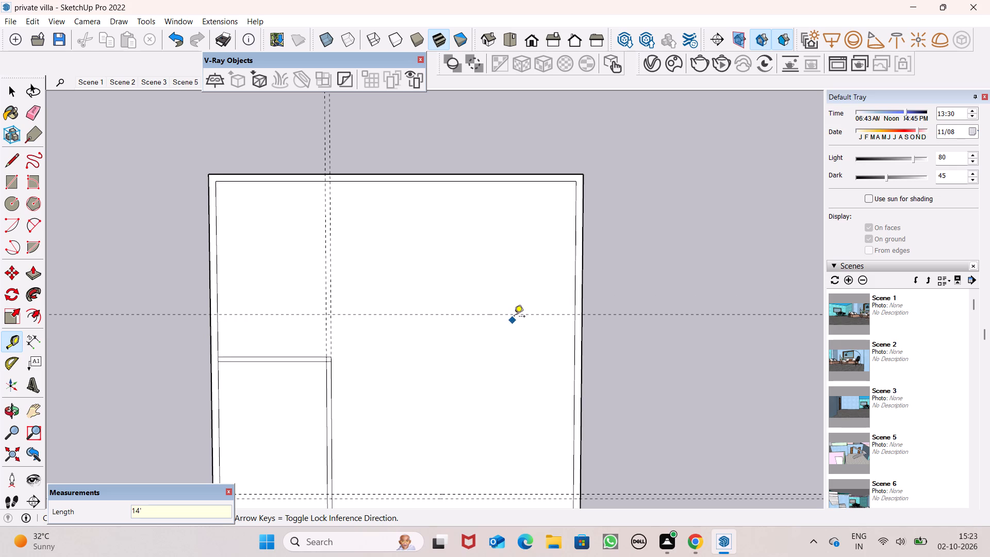
{"action": "left_click", "coordinate": [514, 314]}
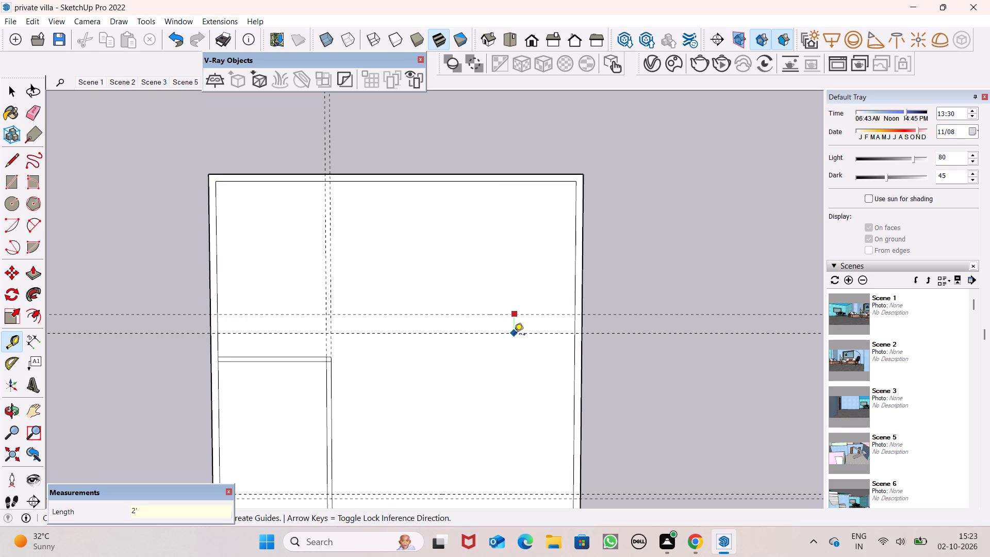
{"action": "type", "text": "6\""}
{"action": "key", "text": "Return"}
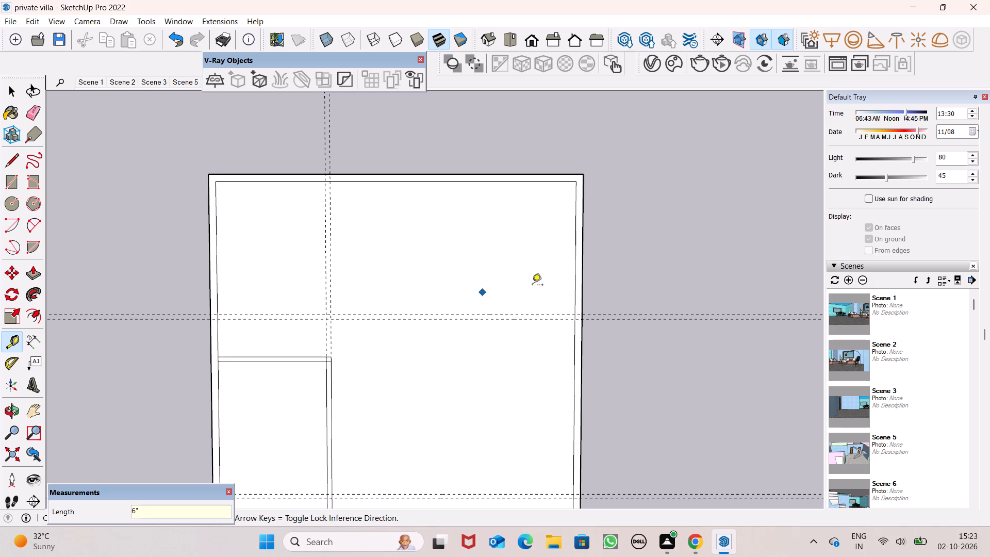
Place a guide 13' inside the plan's right inner wall line and a parallel guide 6" further inward.
{"action": "left_click", "coordinate": [575, 287]}
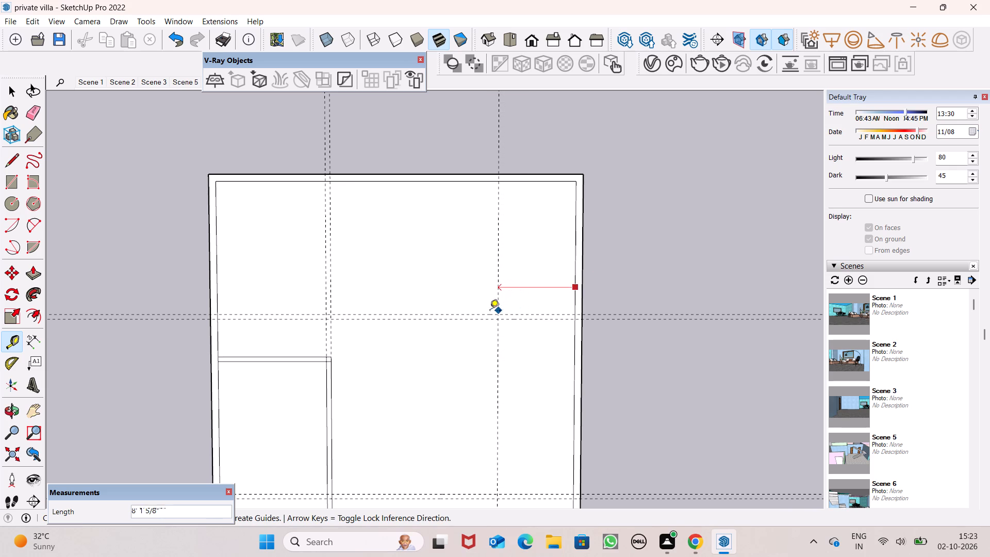
{"action": "type", "text": "13'"}
{"action": "key", "text": "Return"}
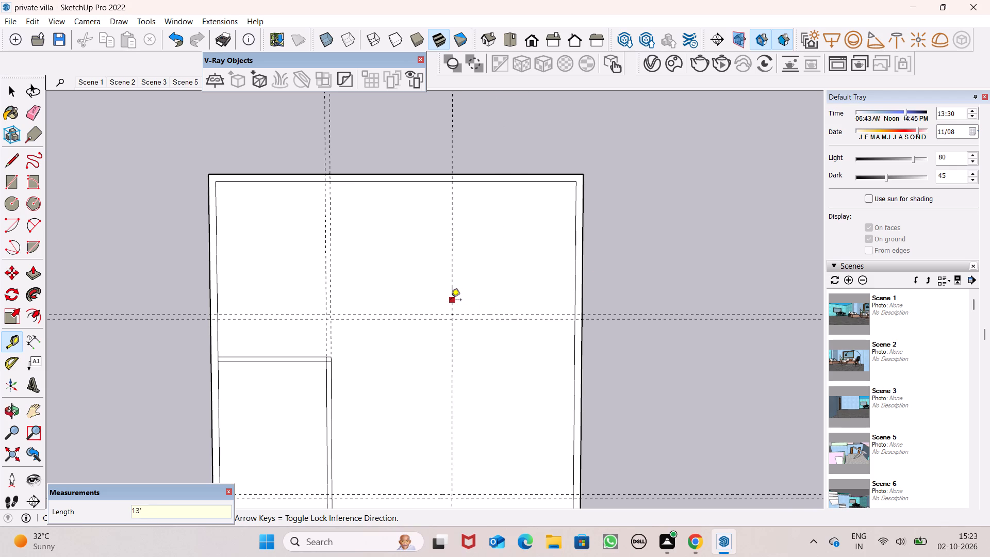
{"action": "left_click", "coordinate": [450, 301]}
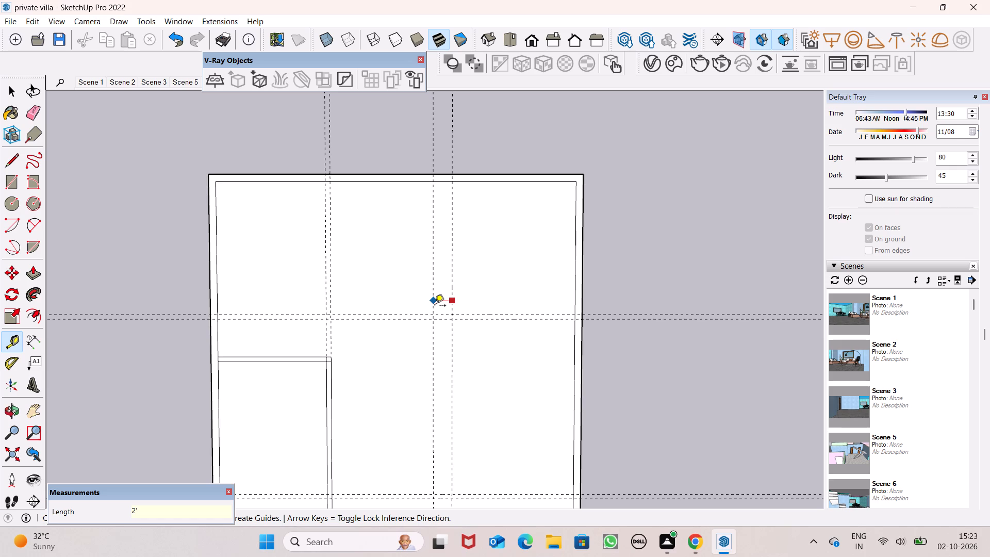
{"action": "type", "text": "6\""}
{"action": "key", "text": "Return"}
{"action": "scroll", "coordinate": [437, 305], "scroll_direction": "up", "scroll_amount": 2}
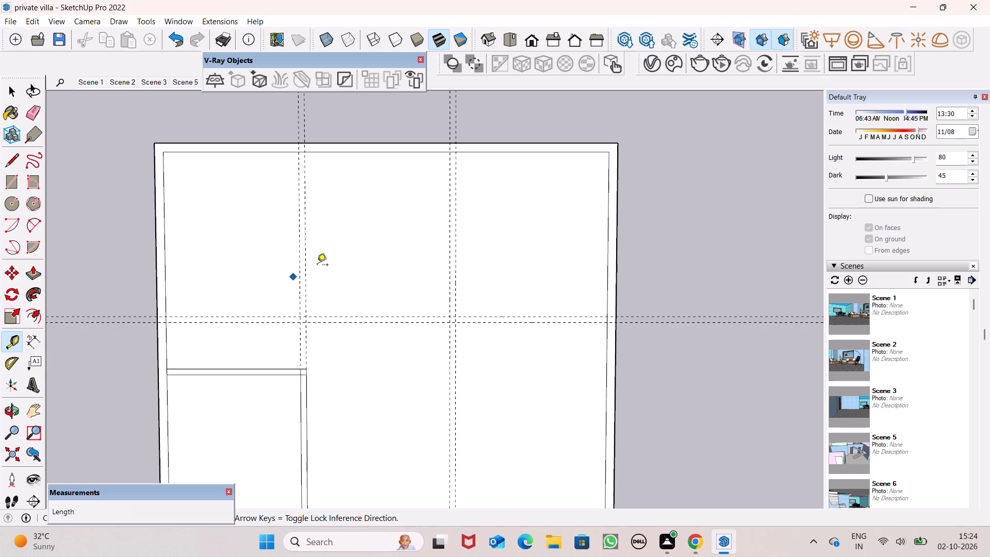
{"action": "scroll", "coordinate": [378, 277], "scroll_direction": "down", "scroll_amount": 1}
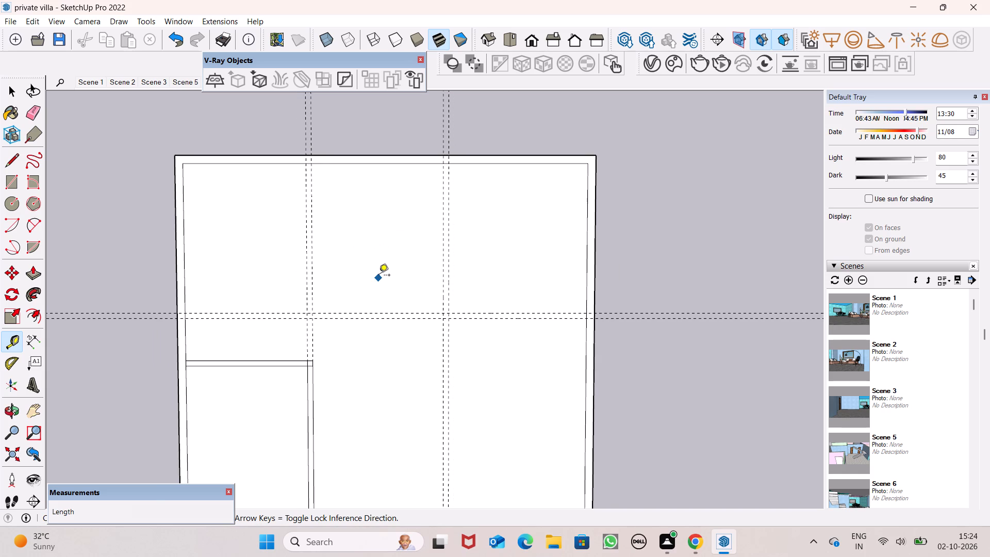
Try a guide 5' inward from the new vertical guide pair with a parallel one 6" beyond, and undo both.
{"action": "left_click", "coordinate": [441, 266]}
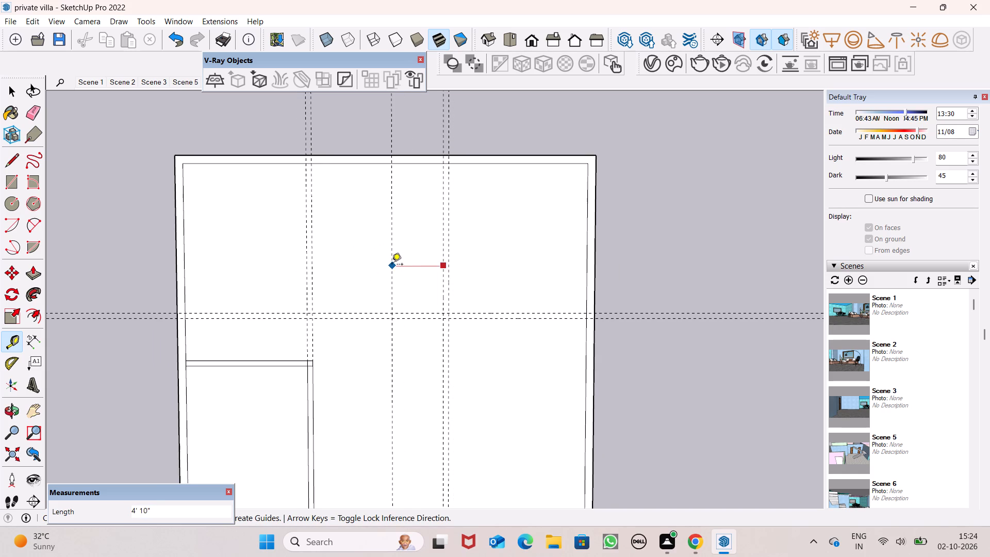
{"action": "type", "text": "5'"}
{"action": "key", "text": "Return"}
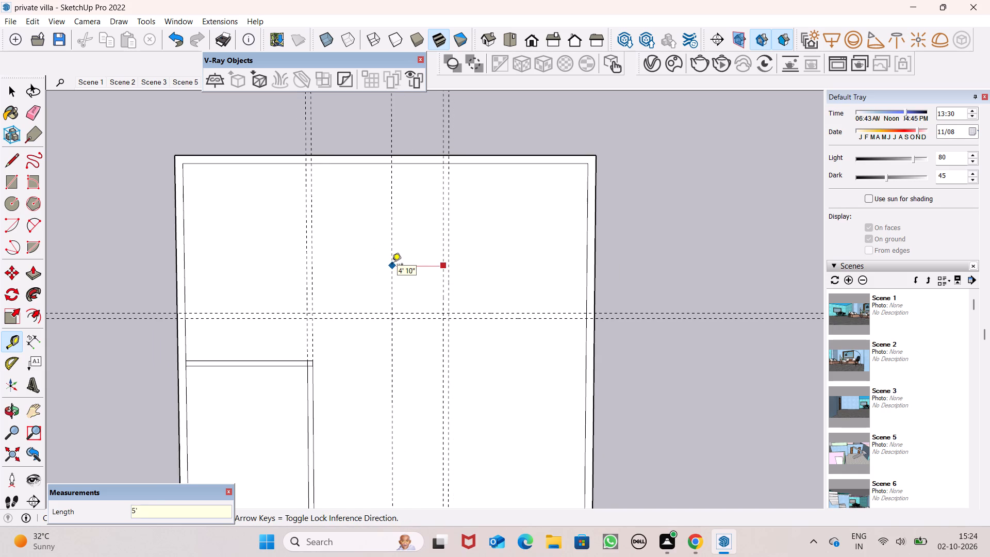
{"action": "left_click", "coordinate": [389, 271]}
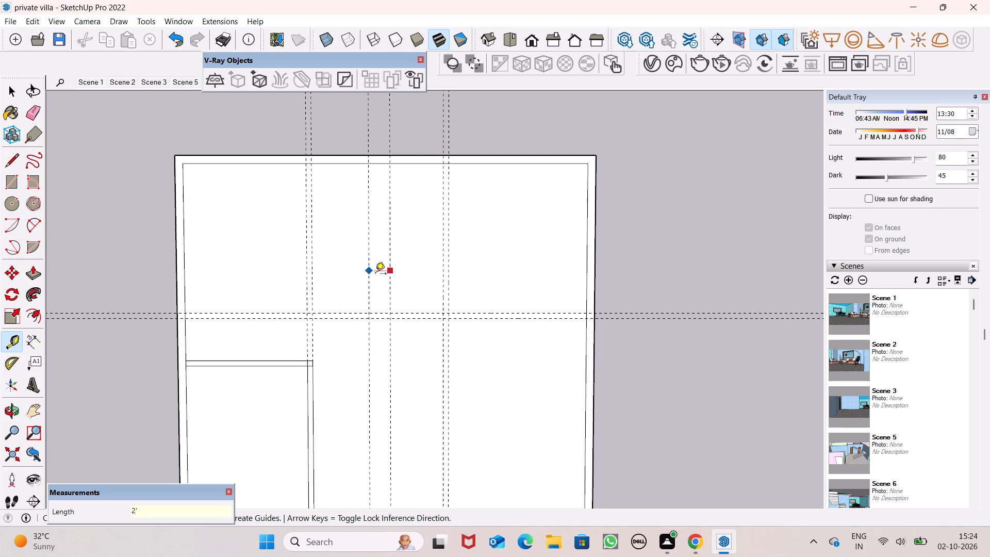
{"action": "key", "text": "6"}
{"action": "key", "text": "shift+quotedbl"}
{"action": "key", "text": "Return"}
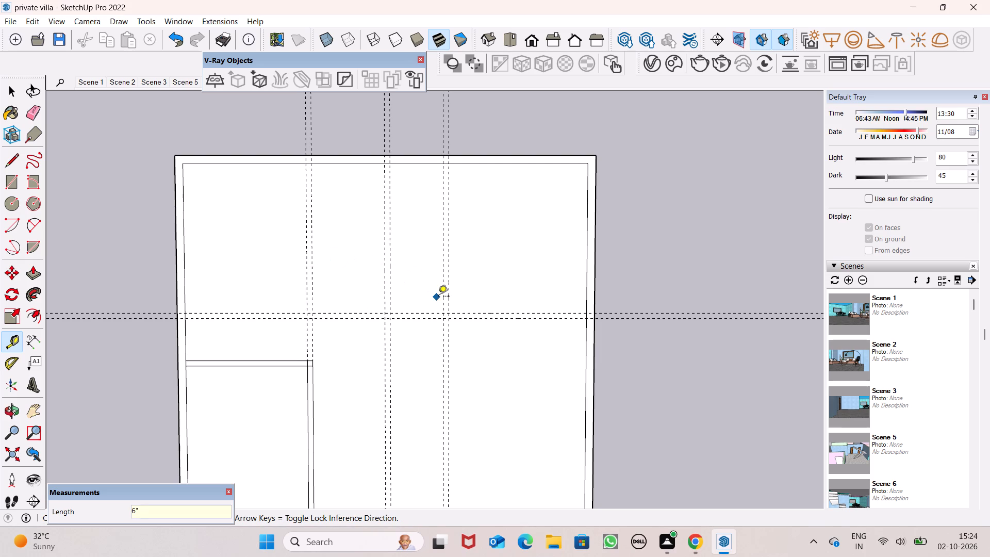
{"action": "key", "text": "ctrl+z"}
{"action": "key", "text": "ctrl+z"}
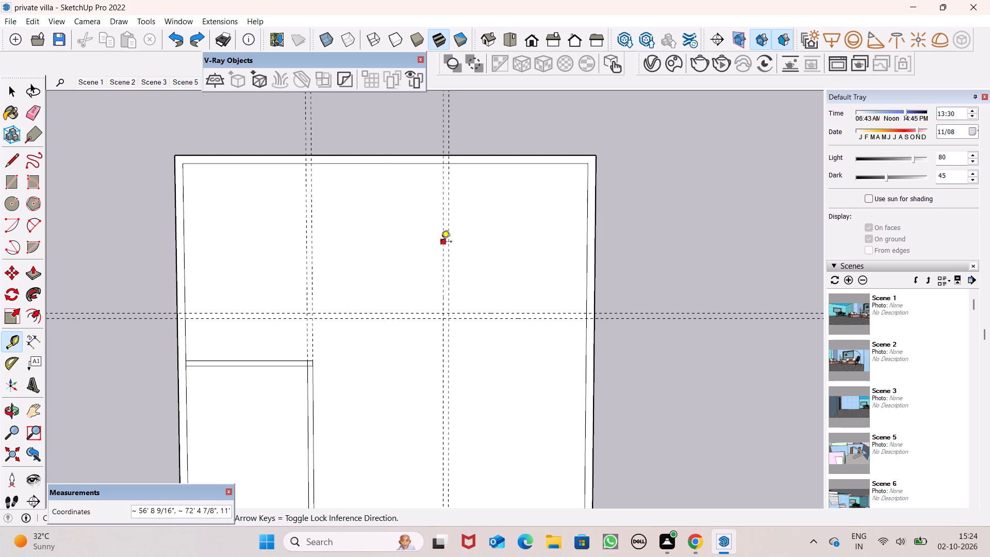
Place a guide about 5' 5 1/2" inward from the vertical guide pair and a parallel guide 6" beyond it.
{"action": "left_click", "coordinate": [441, 242]}
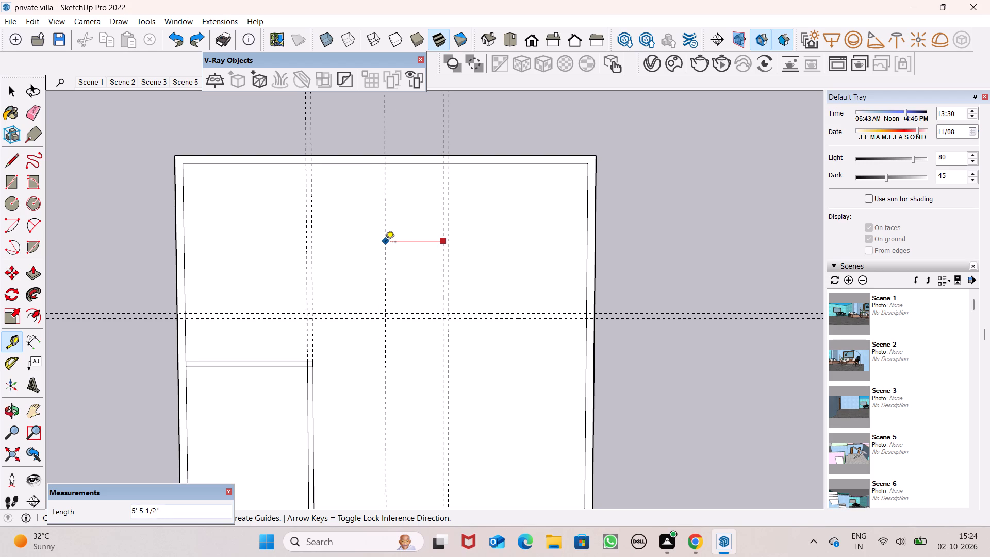
{"action": "left_click", "coordinate": [385, 243]}
{"action": "left_click", "coordinate": [386, 243]}
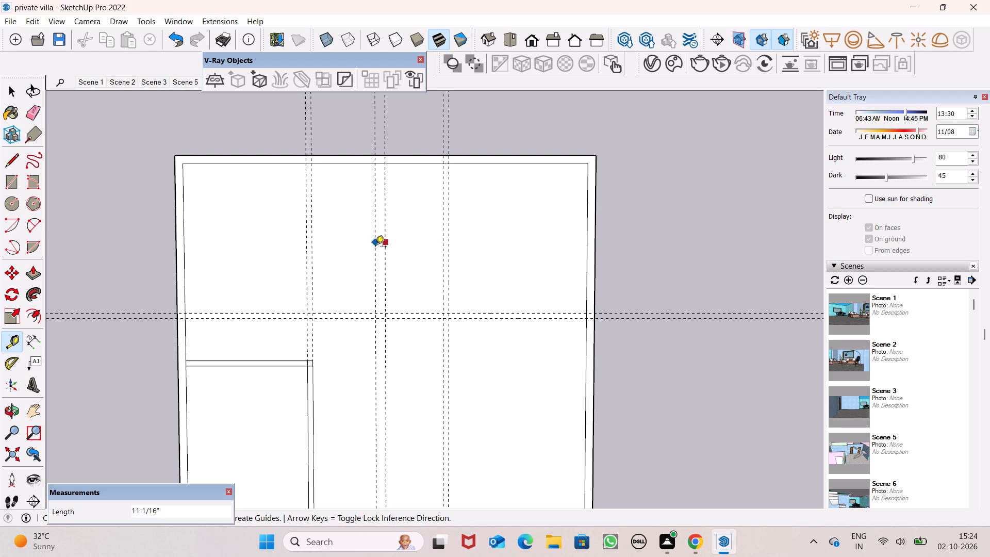
{"action": "key", "text": "6"}
{"action": "key", "text": "shift+quotedbl"}
{"action": "key", "text": "Return"}
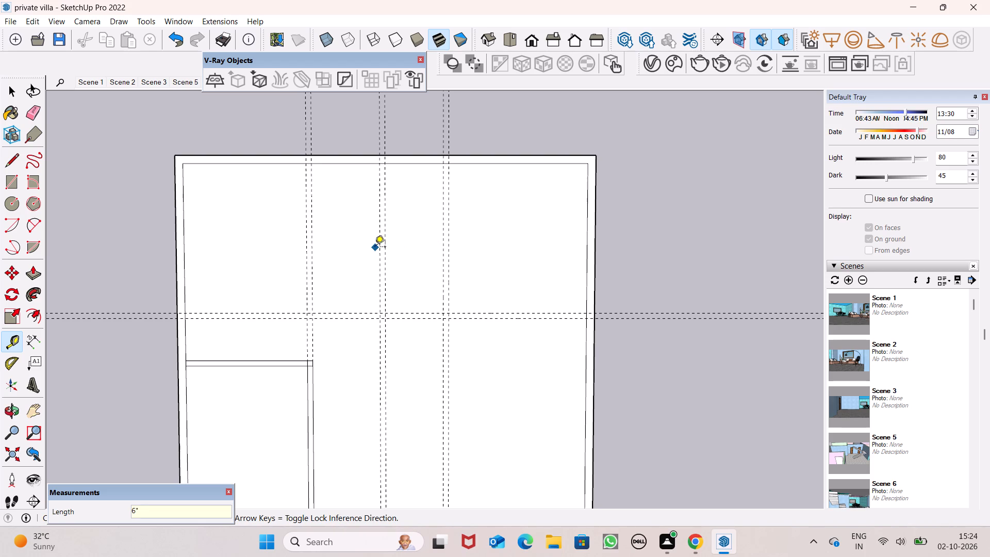
{"action": "key", "text": "space"}
{"action": "key", "text": "space"}
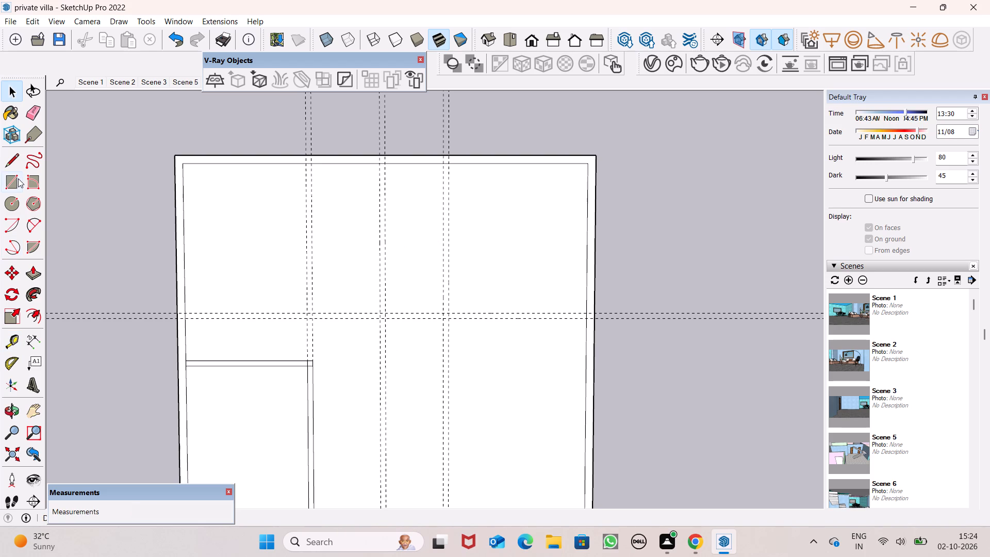
Draw a 6" by 14' 6" wall rectangle between the 13' guide pair, from the upper inner wall to the lower horizontal guide.
{"action": "left_click", "coordinate": [18, 178]}
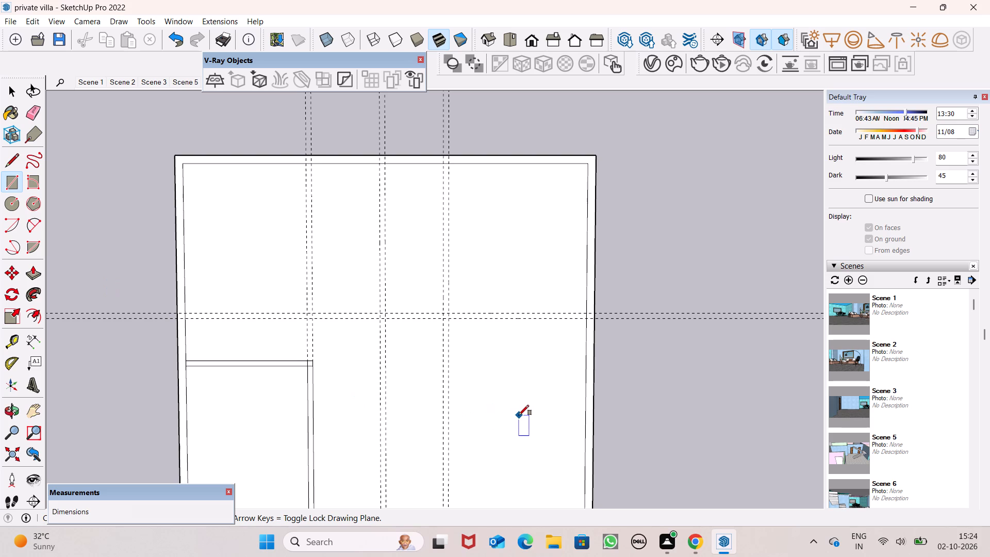
{"action": "scroll", "coordinate": [316, 324], "scroll_direction": "down", "scroll_amount": 7}
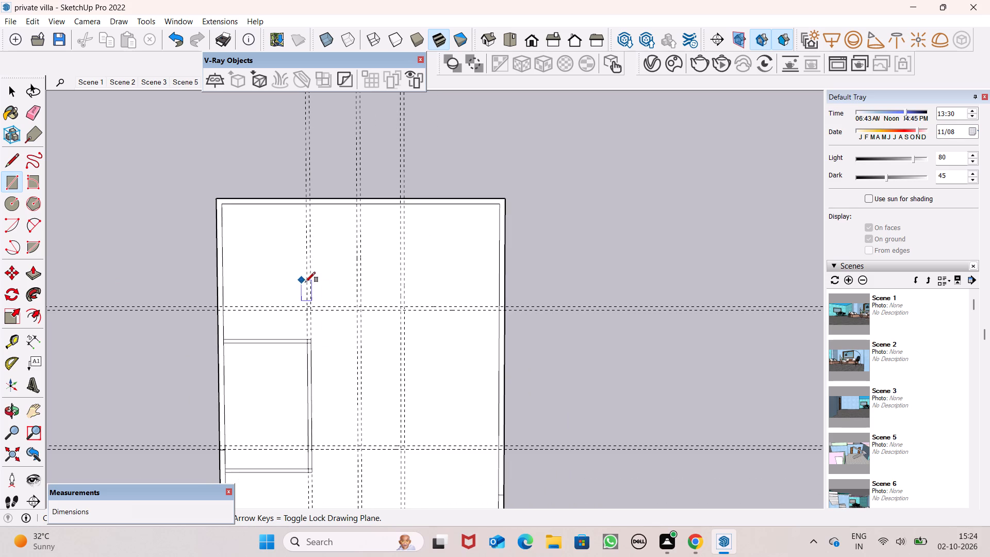
{"action": "scroll", "coordinate": [416, 208], "scroll_direction": "up", "scroll_amount": 8}
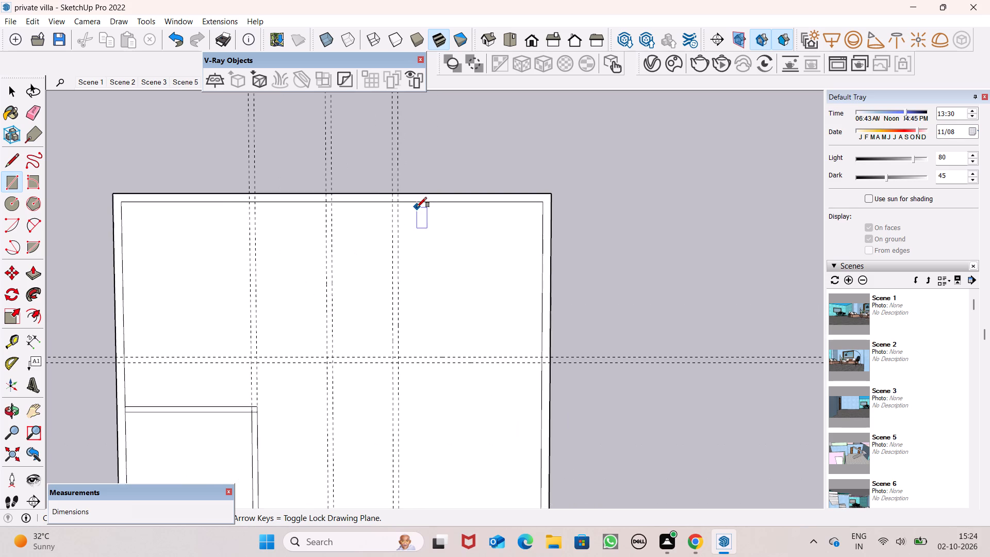
{"action": "scroll", "coordinate": [417, 207], "scroll_direction": "up", "scroll_amount": 6}
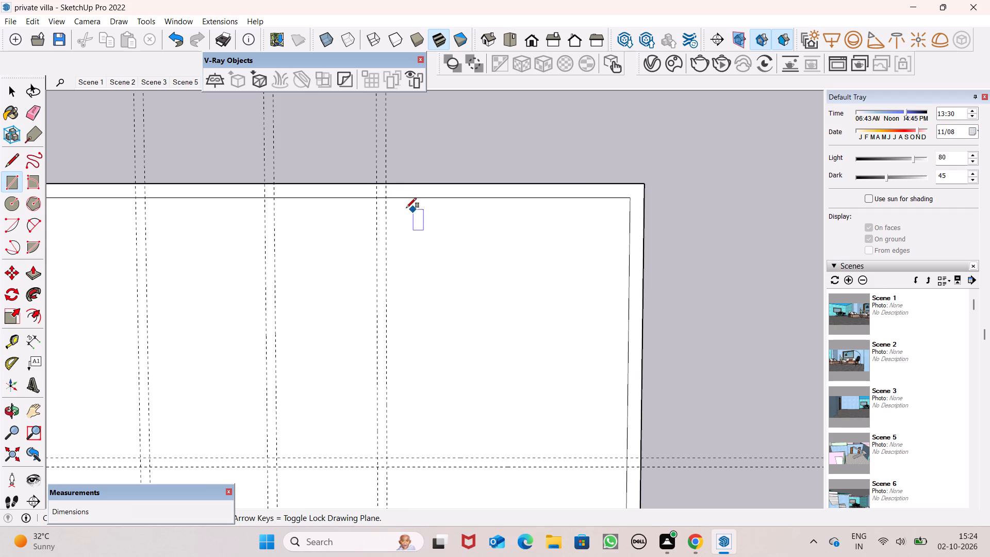
{"action": "left_click", "coordinate": [375, 198]}
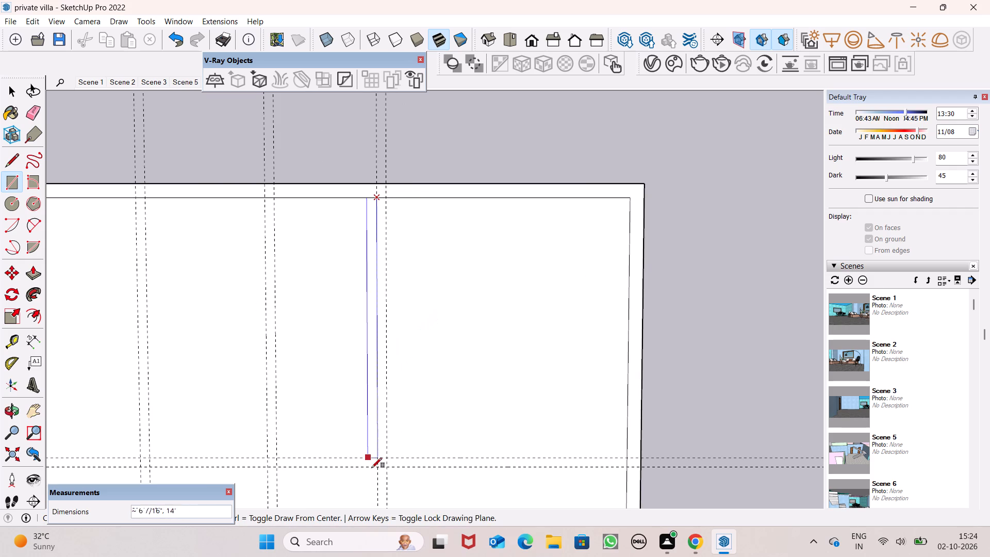
{"action": "scroll", "coordinate": [384, 472], "scroll_direction": "up", "scroll_amount": 8}
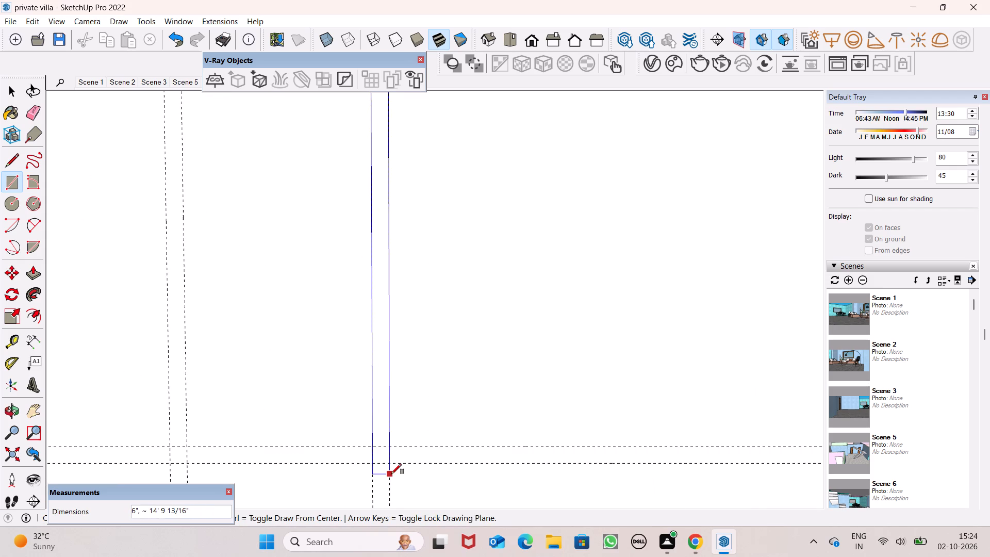
{"action": "scroll", "coordinate": [391, 474], "scroll_direction": "up", "scroll_amount": 6}
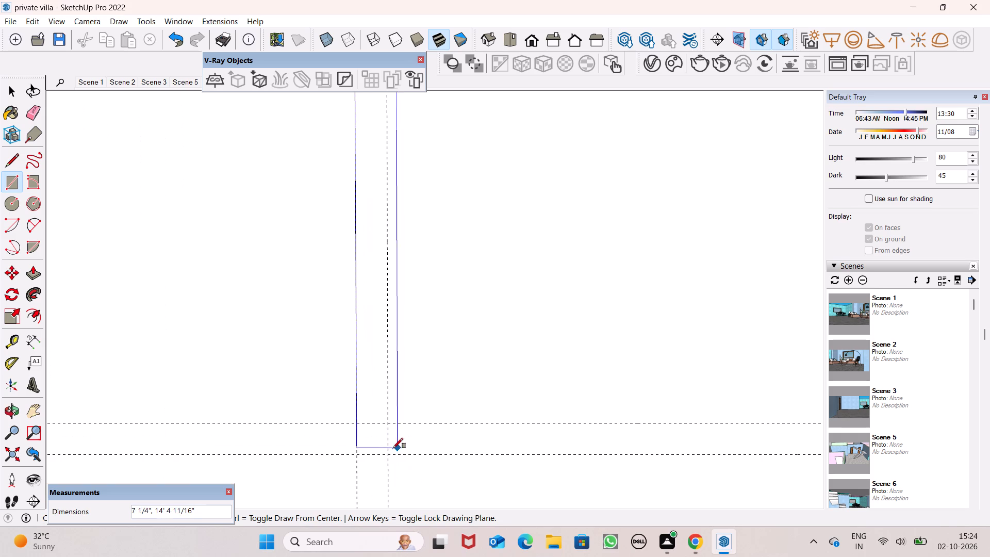
{"action": "left_click", "coordinate": [386, 457]}
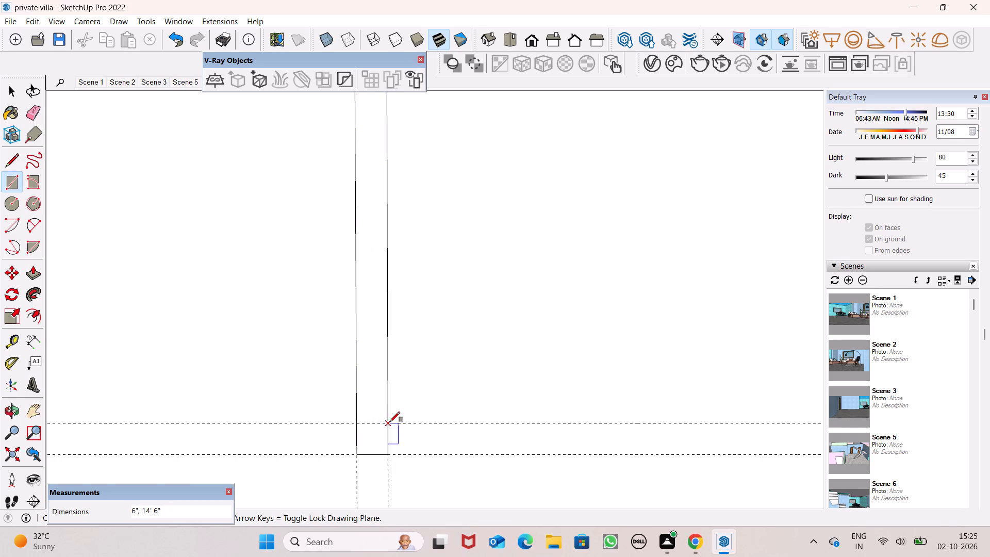
Draw a 6" by 13' wall rectangle between the horizontal guides, from the new vertical wall to the right inner wall.
{"action": "left_click", "coordinate": [390, 422]}
{"action": "scroll", "coordinate": [426, 449], "scroll_direction": "down", "scroll_amount": 16}
{"action": "scroll", "coordinate": [426, 434], "scroll_direction": "up", "scroll_amount": 1}
{"action": "scroll", "coordinate": [426, 434], "scroll_direction": "down", "scroll_amount": 3}
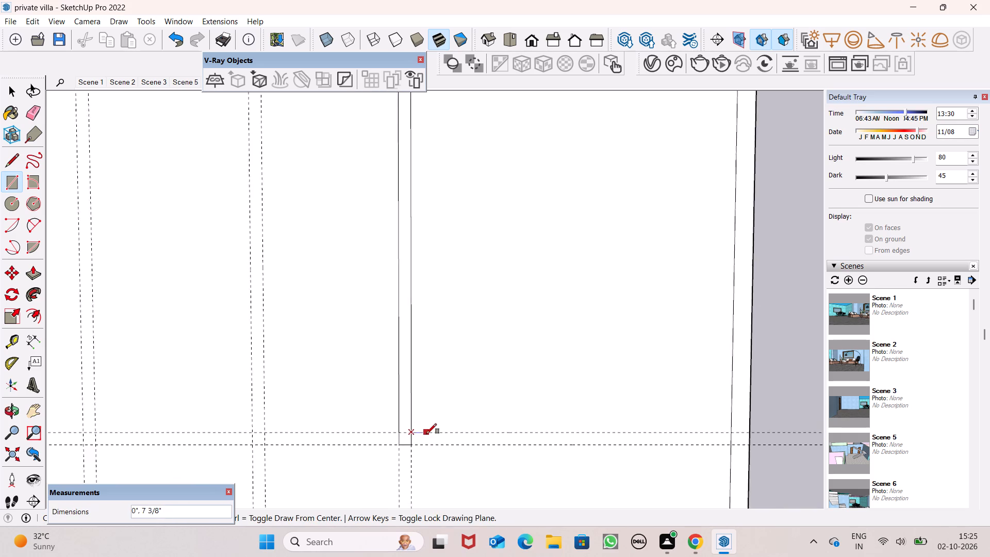
{"action": "scroll", "coordinate": [426, 434], "scroll_direction": "down", "scroll_amount": 4}
{"action": "scroll", "coordinate": [665, 452], "scroll_direction": "up", "scroll_amount": 8}
{"action": "scroll", "coordinate": [601, 442], "scroll_direction": "up", "scroll_amount": 5}
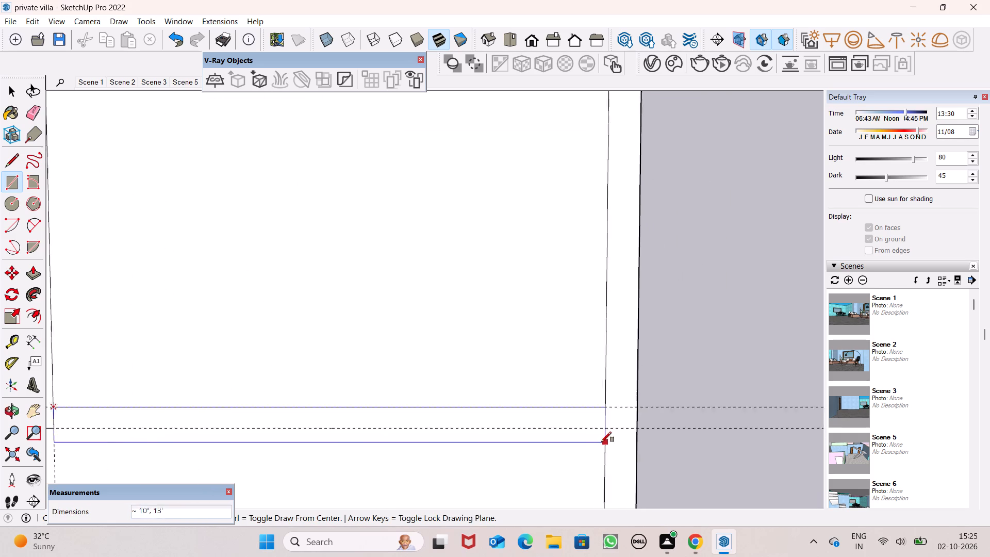
{"action": "scroll", "coordinate": [601, 442], "scroll_direction": "up", "scroll_amount": 11}
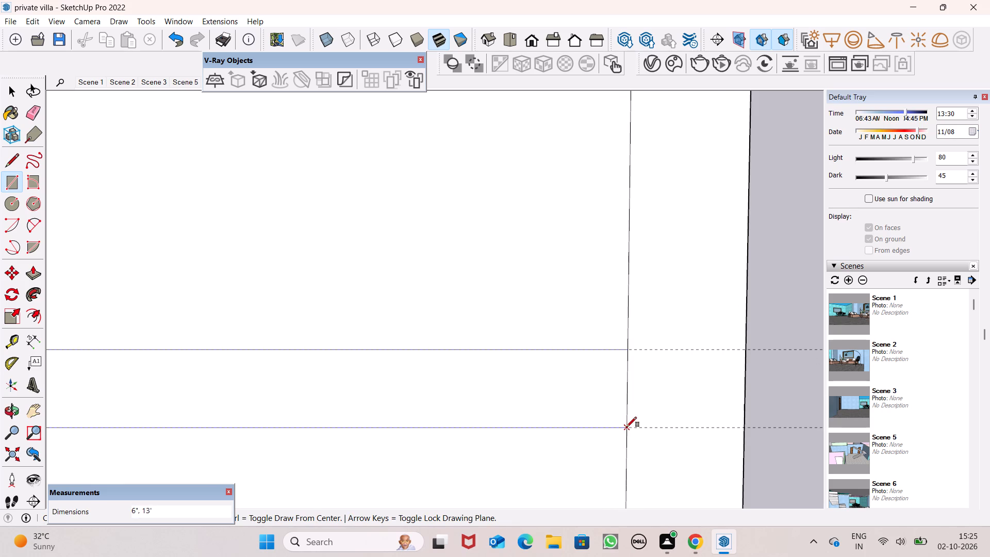
{"action": "left_click", "coordinate": [628, 427]}
{"action": "scroll", "coordinate": [594, 380], "scroll_direction": "down", "scroll_amount": 20}
{"action": "scroll", "coordinate": [594, 380], "scroll_direction": "down", "scroll_amount": 5}
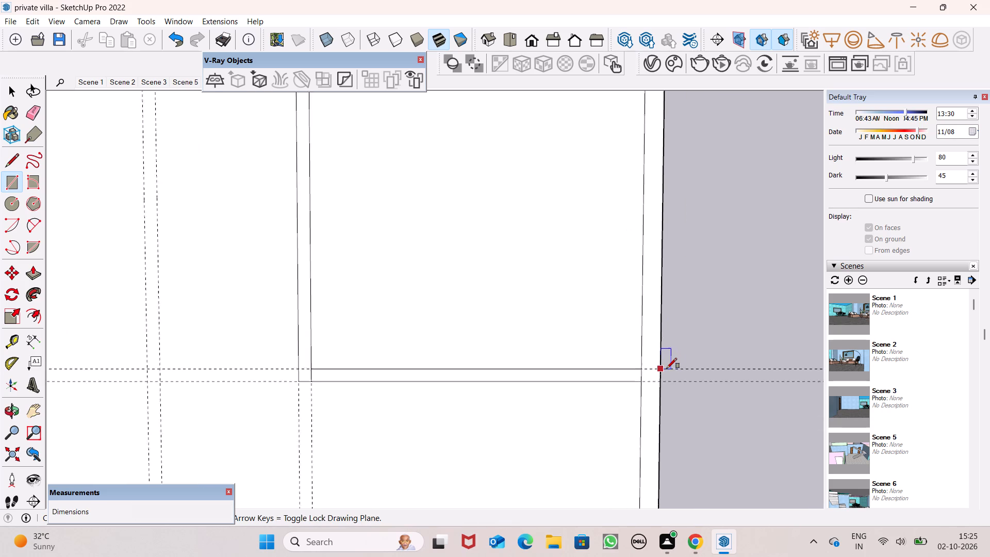
{"action": "scroll", "coordinate": [667, 368], "scroll_direction": "down", "scroll_amount": 7}
{"action": "scroll", "coordinate": [667, 368], "scroll_direction": "down", "scroll_amount": 20}
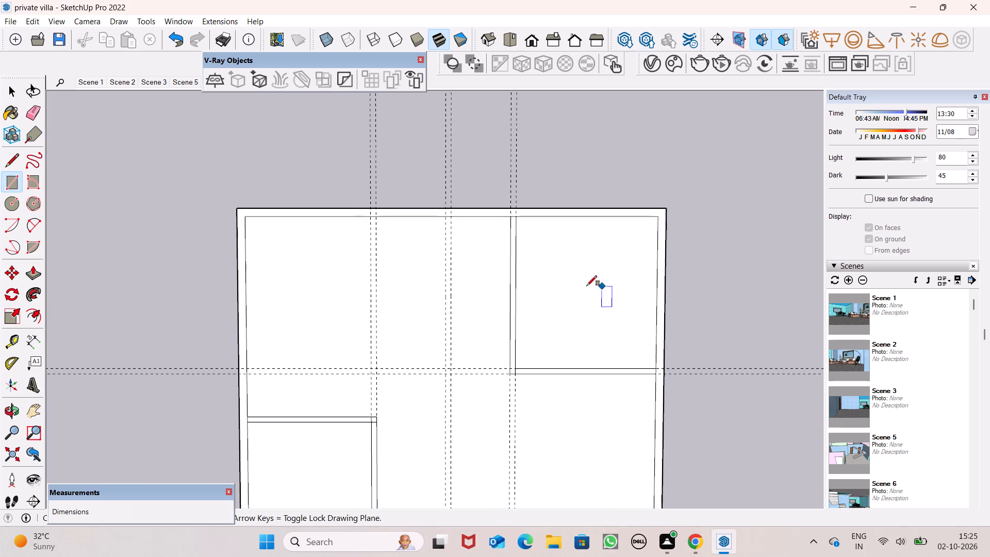
{"action": "scroll", "coordinate": [517, 267], "scroll_direction": "up", "scroll_amount": 8}
{"action": "scroll", "coordinate": [405, 448], "scroll_direction": "up", "scroll_amount": 7}
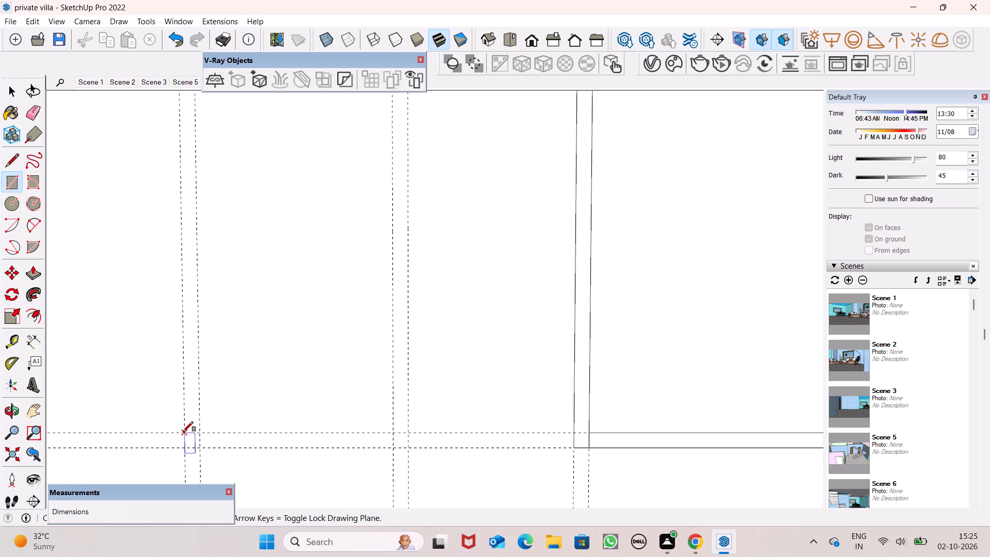
{"action": "key", "text": "space"}
{"action": "key", "text": "space"}
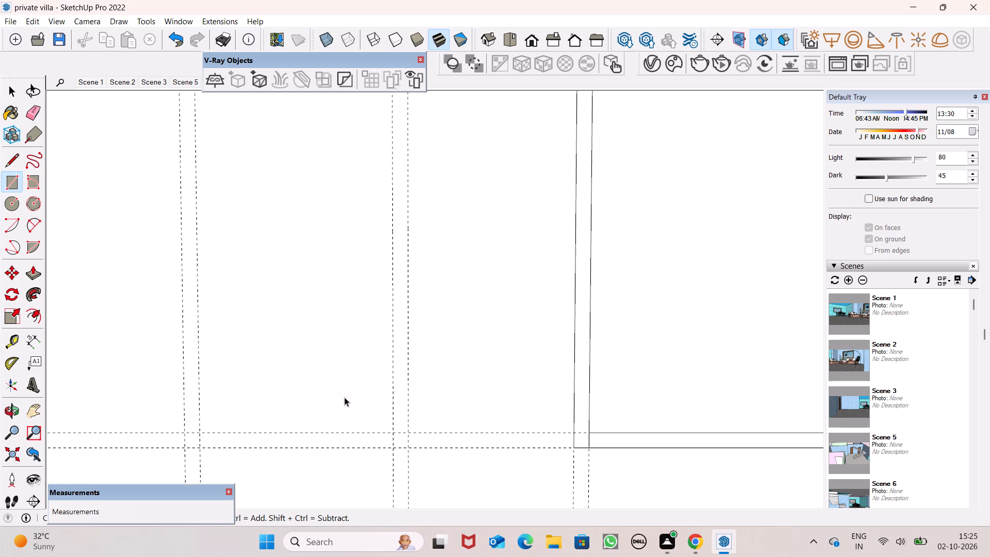
Measure the length of the left room's vertical partition wall between its upper and lower horizontal walls.
{"action": "scroll", "coordinate": [361, 392], "scroll_direction": "down", "scroll_amount": 19}
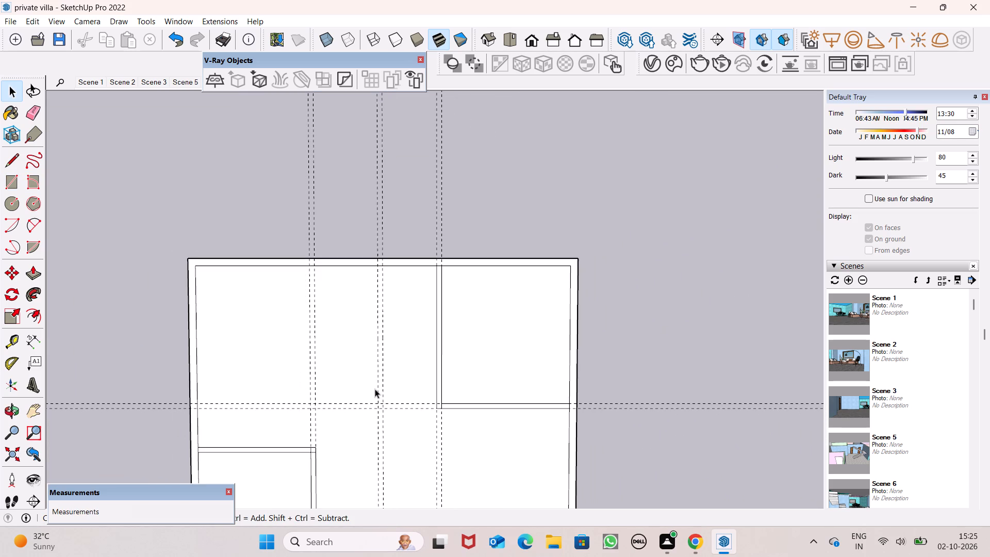
{"action": "scroll", "coordinate": [375, 389], "scroll_direction": "down", "scroll_amount": 20}
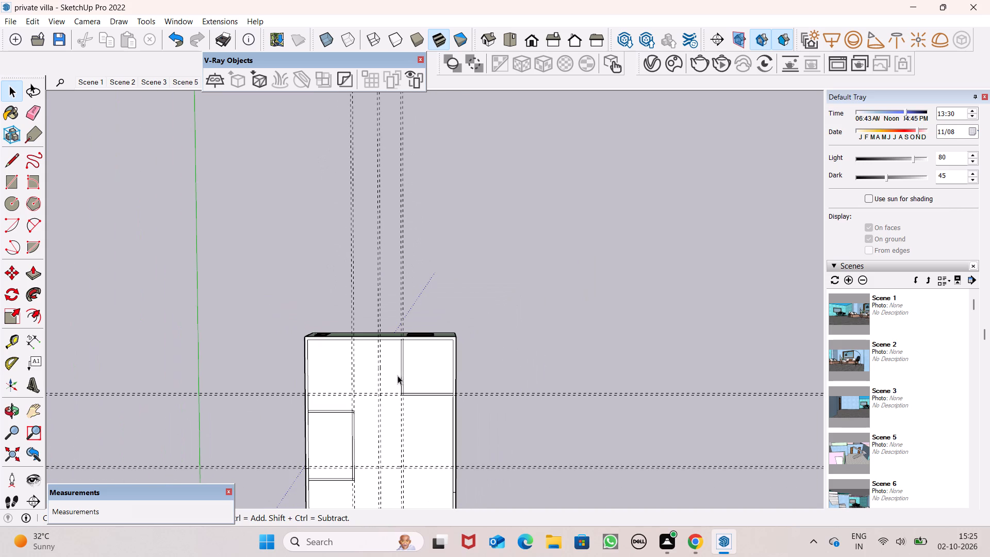
{"action": "scroll", "coordinate": [456, 314], "scroll_direction": "down", "scroll_amount": 8}
{"action": "scroll", "coordinate": [455, 453], "scroll_direction": "up", "scroll_amount": 8}
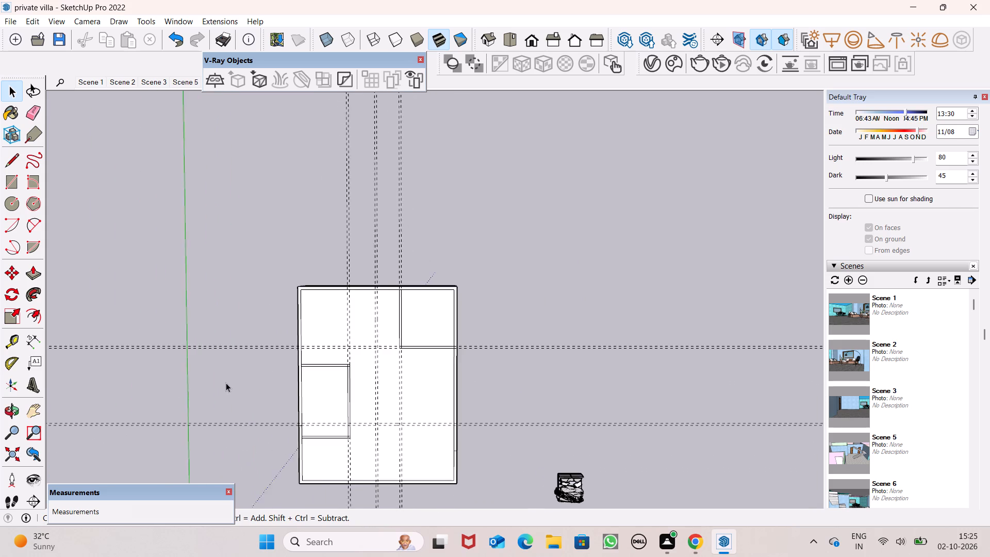
{"action": "scroll", "coordinate": [296, 419], "scroll_direction": "up", "scroll_amount": 10}
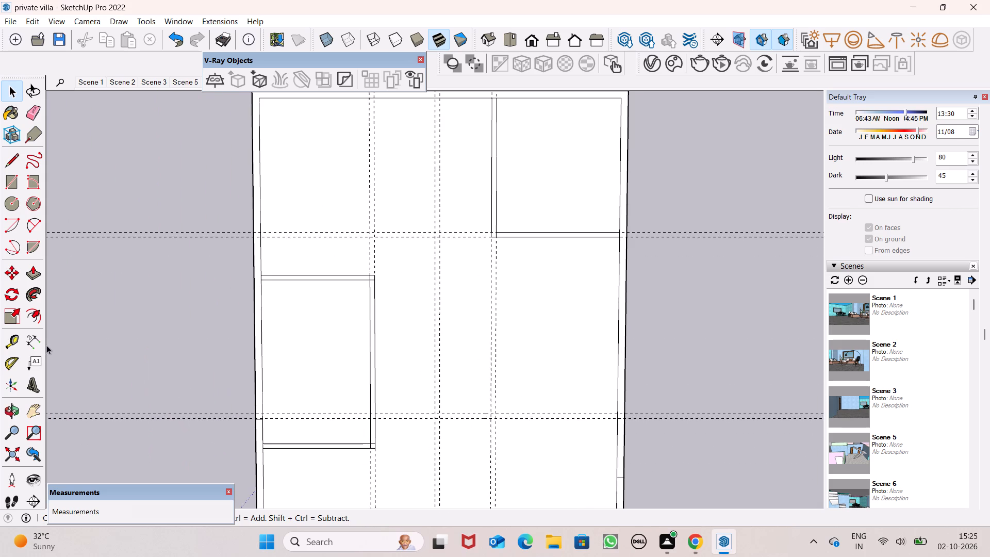
{"action": "left_click", "coordinate": [41, 336]}
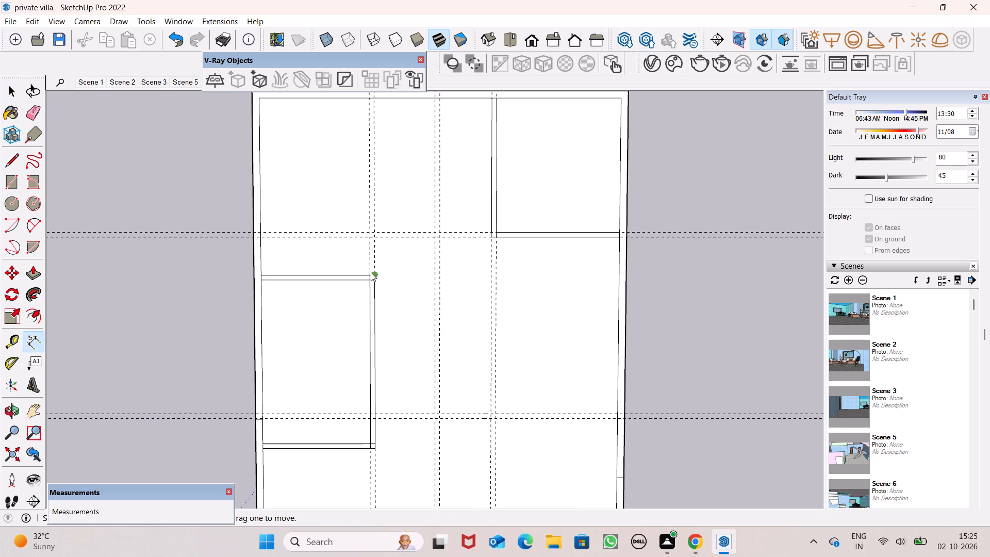
{"action": "left_click", "coordinate": [373, 273]}
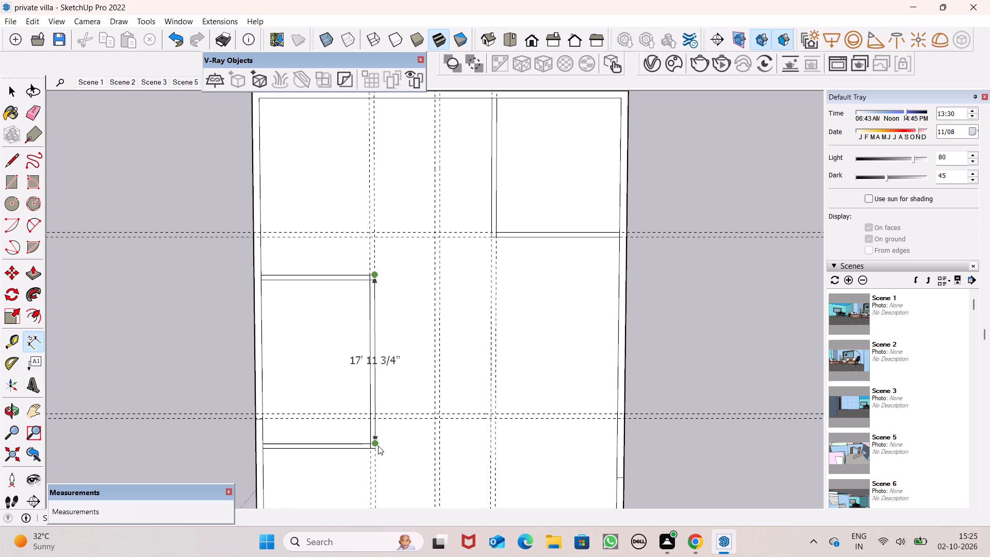
{"action": "key", "text": "space"}
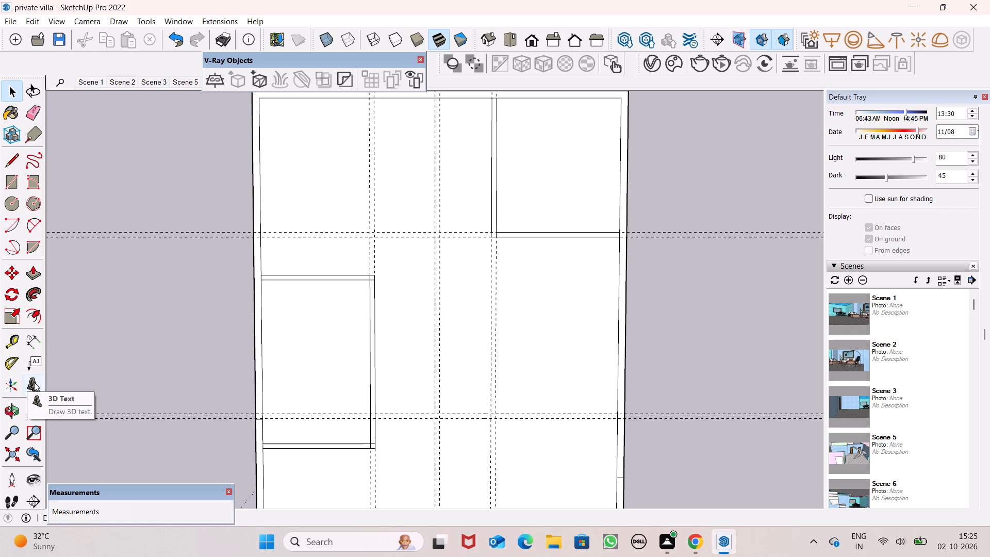
Place a horizontal guide 14' 9" up from the bottom edge of the left room's lower wall.
{"action": "left_click", "coordinate": [15, 339]}
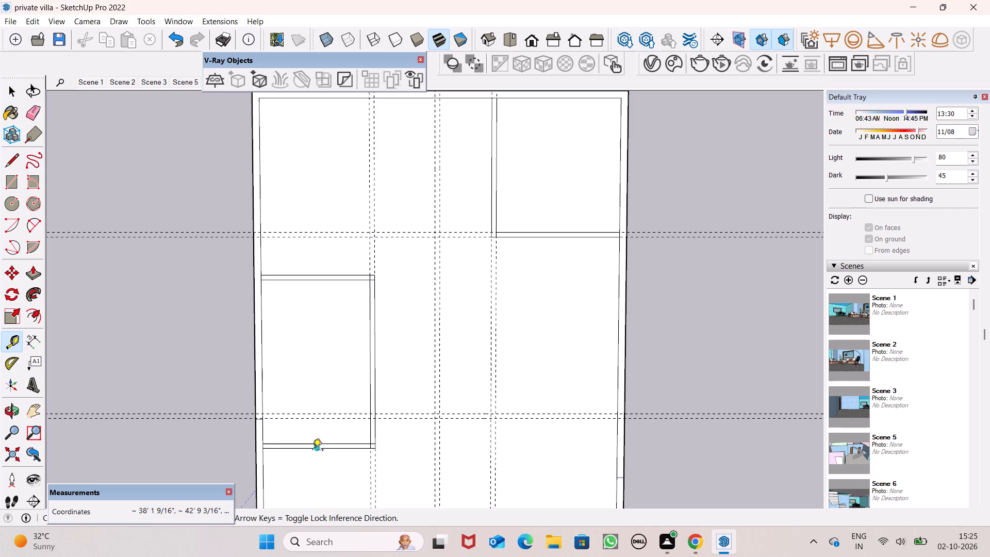
{"action": "left_click", "coordinate": [312, 450]}
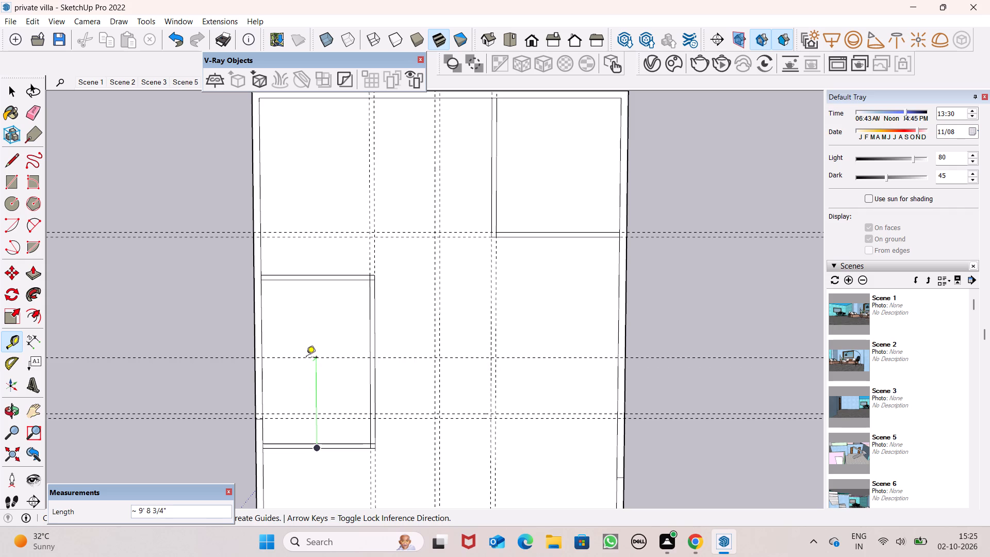
{"action": "key", "text": "1"}
{"action": "type", "text": "4'9"}
{"action": "key", "text": "shift+quotedbl"}
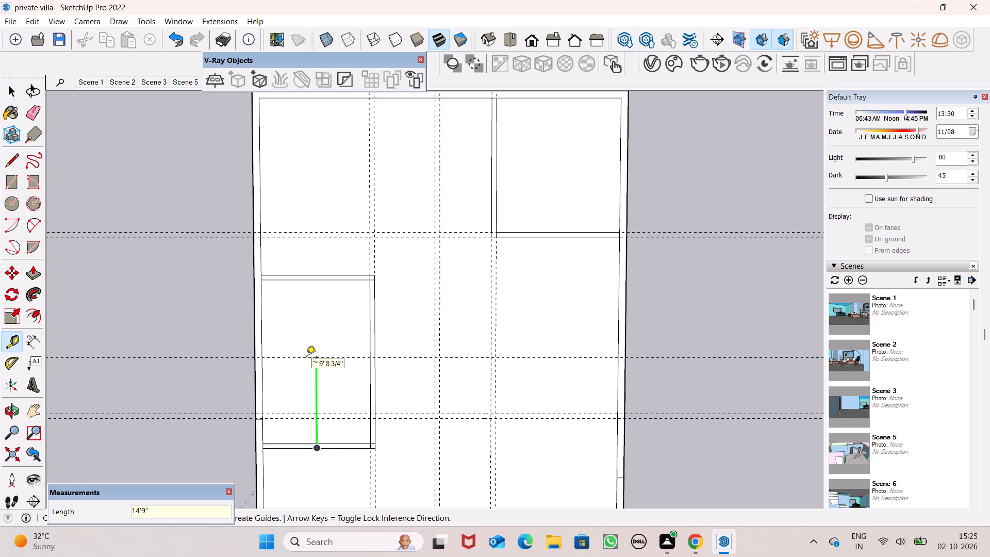
{"action": "key", "text": "Return"}
{"action": "key", "text": "space"}
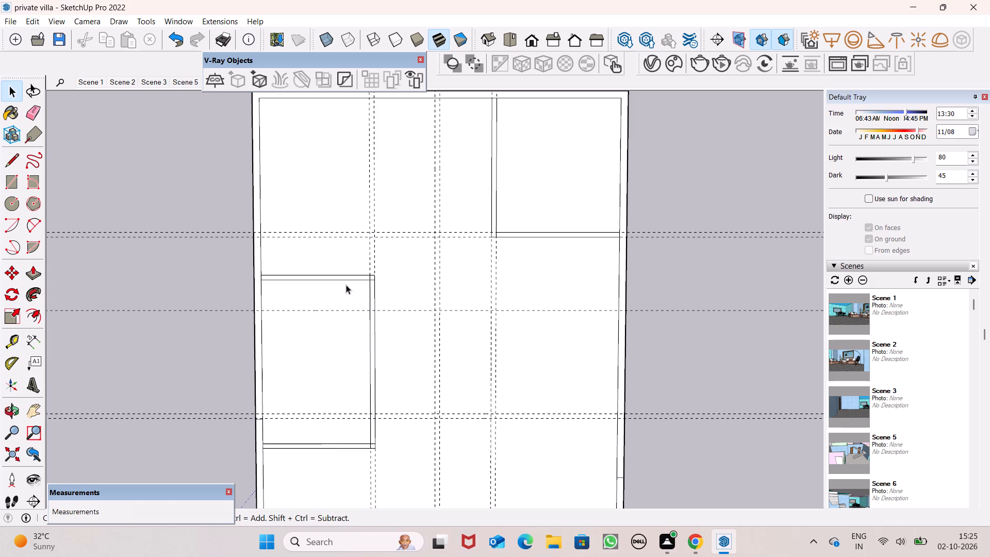
Place a parallel horizontal guide 6" above the new guide in the left room.
{"action": "scroll", "coordinate": [346, 285], "scroll_direction": "up", "scroll_amount": 4}
{"action": "scroll", "coordinate": [352, 276], "scroll_direction": "down", "scroll_amount": 1}
{"action": "scroll", "coordinate": [352, 276], "scroll_direction": "up", "scroll_amount": 1}
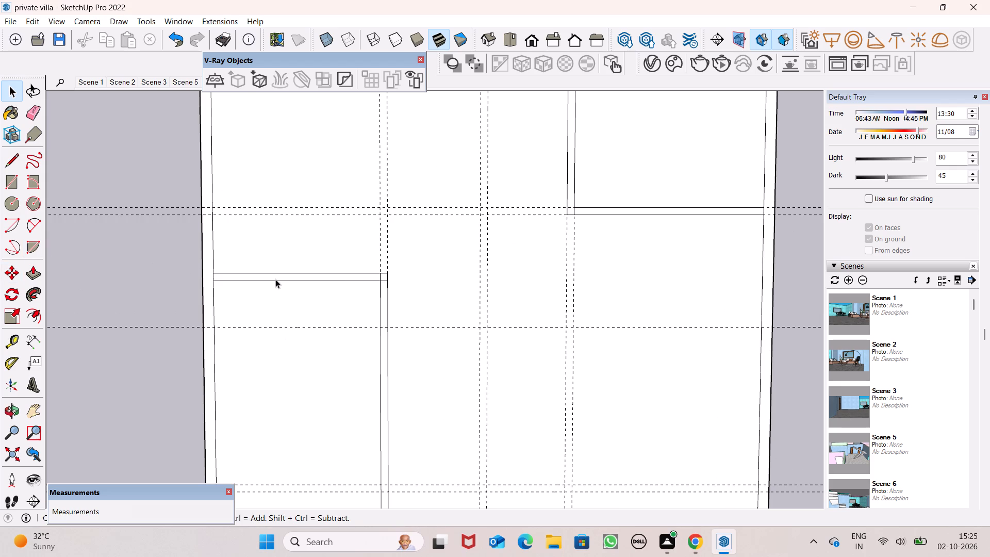
{"action": "left_click", "coordinate": [7, 342]}
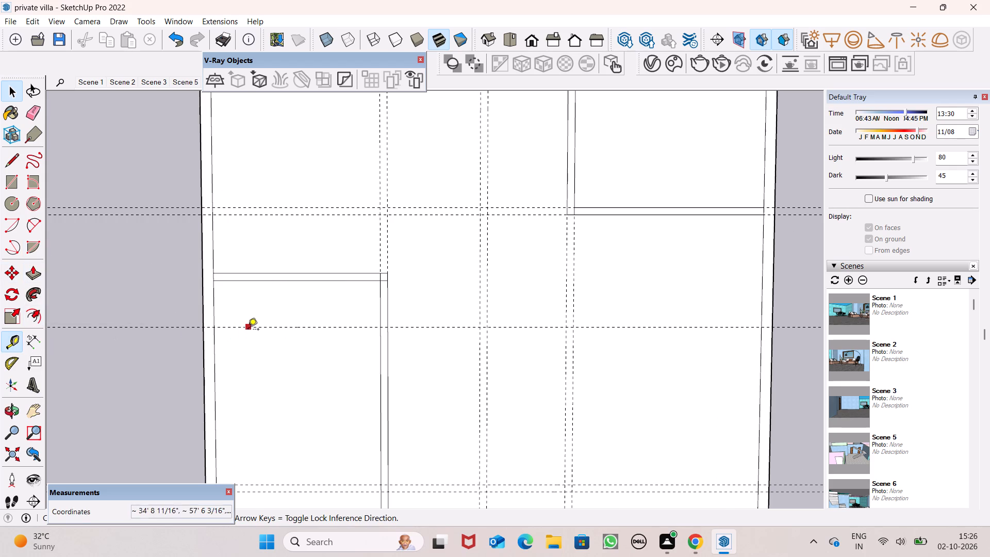
{"action": "left_click", "coordinate": [248, 330]}
{"action": "key", "text": "6"}
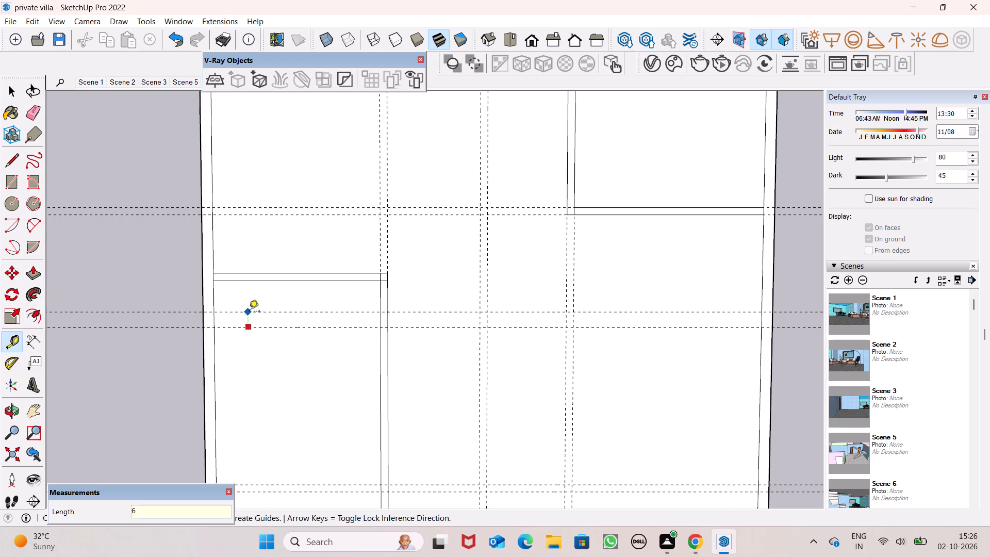
{"action": "key", "text": "shift+quotedbl"}
{"action": "key", "text": "Return"}
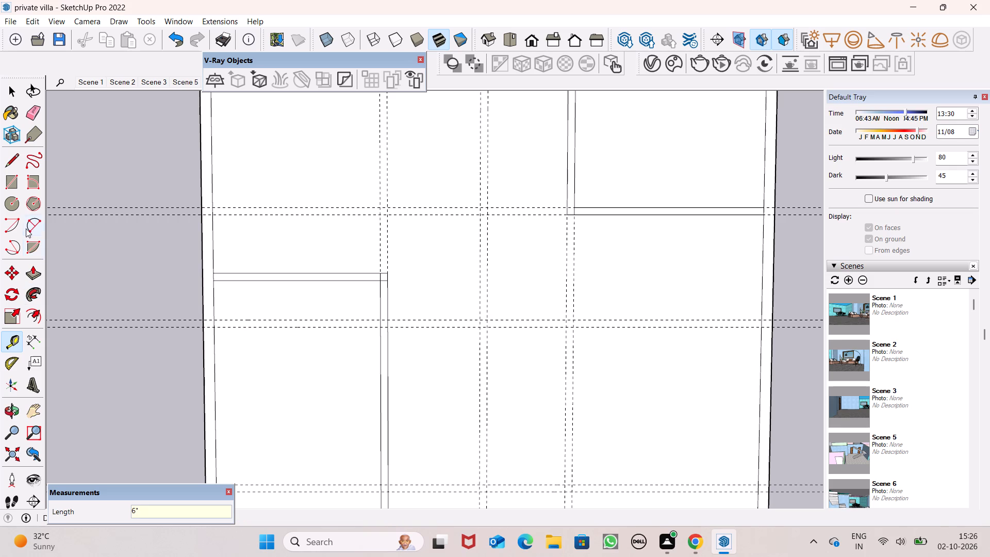
Draw a 6" by 12' wall rectangle between the new guide pair, from the left inner wall to the vertical wall's outer edge.
{"action": "left_click", "coordinate": [11, 187]}
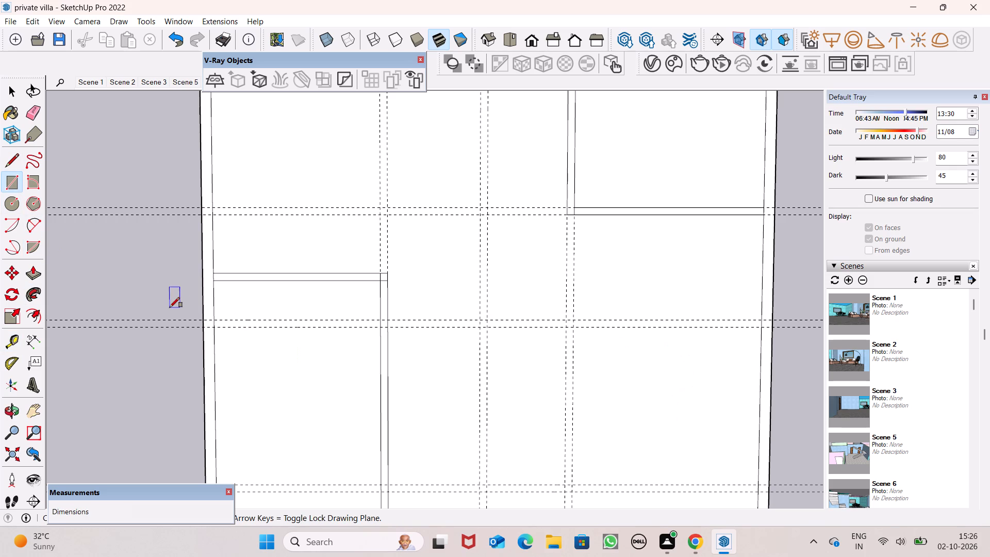
{"action": "left_click", "coordinate": [218, 320]}
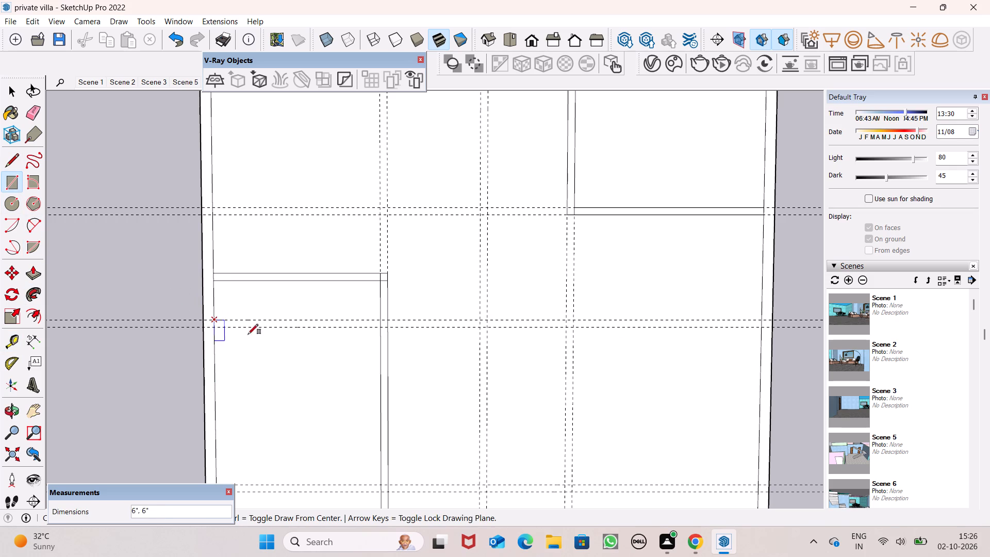
{"action": "left_click", "coordinate": [391, 327]}
{"action": "key", "text": "space"}
{"action": "key", "text": "space"}
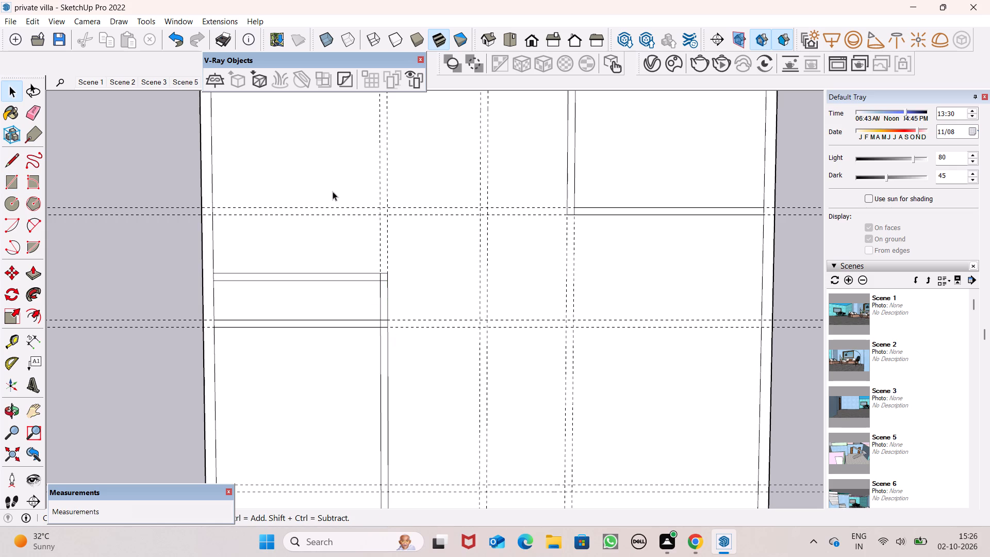
Draw a 6" by 12' wall rectangle between the upper horizontal guides, from the left inner wall to the outer vertical guide.
{"action": "left_click_drag", "start_coordinate": [10, 180], "coordinate": [20, 180]}
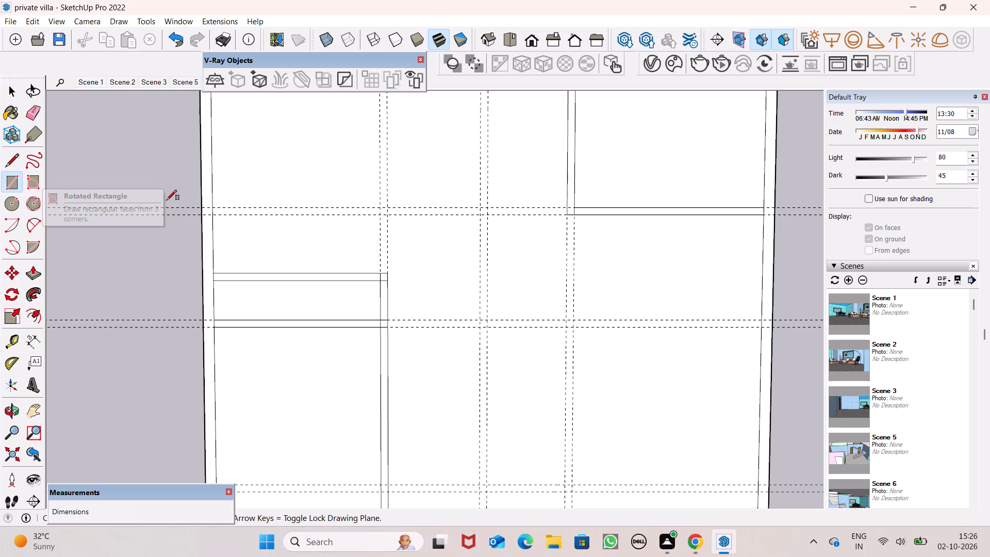
{"action": "left_click", "coordinate": [211, 207]}
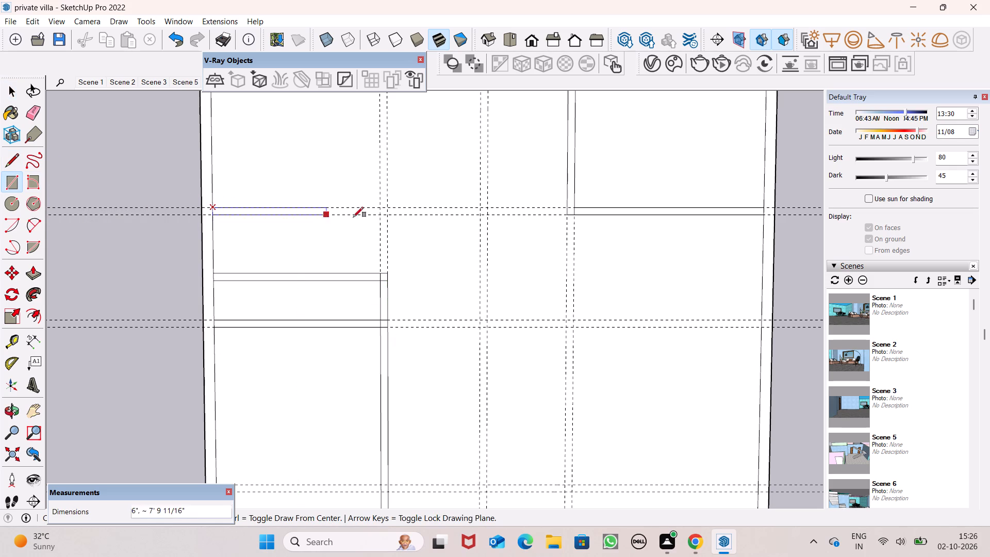
{"action": "scroll", "coordinate": [392, 212], "scroll_direction": "up", "scroll_amount": 3}
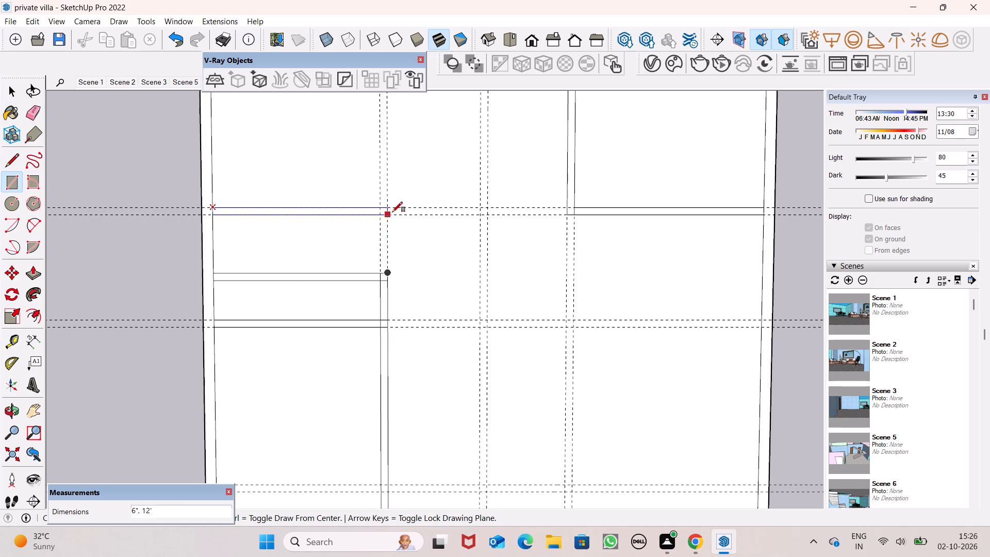
{"action": "scroll", "coordinate": [392, 212], "scroll_direction": "up", "scroll_amount": 11}
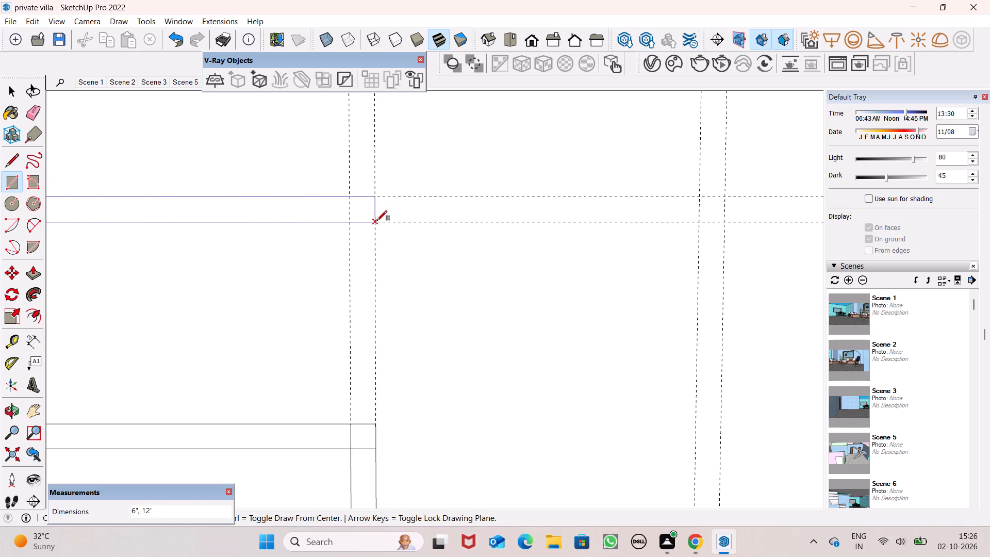
{"action": "left_click", "coordinate": [377, 221]}
Draw a wall rectangle between the left vertical guide pair, from the new upper wall down to the left room's existing vertical wall.
{"action": "left_click", "coordinate": [353, 224]}
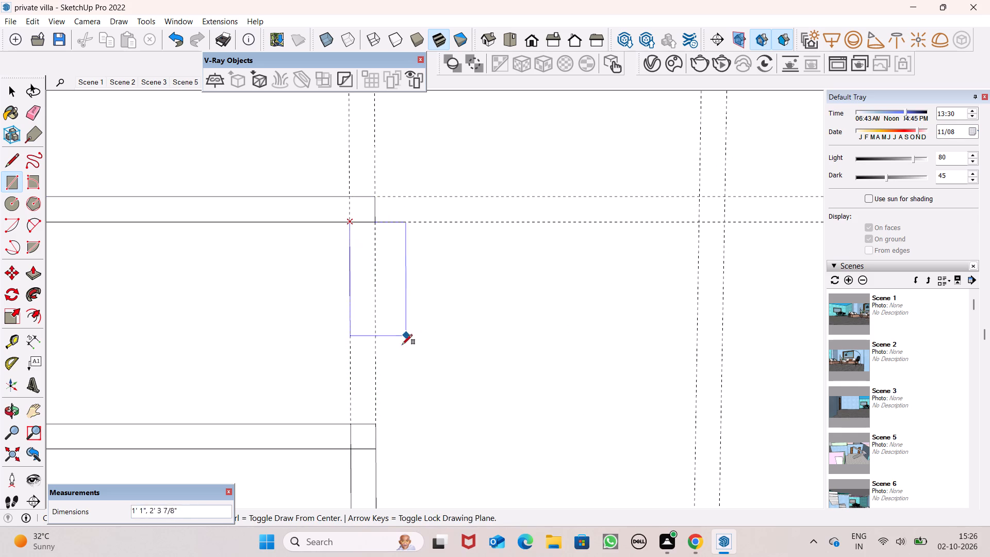
{"action": "left_click", "coordinate": [379, 423]}
{"action": "key", "text": "space"}
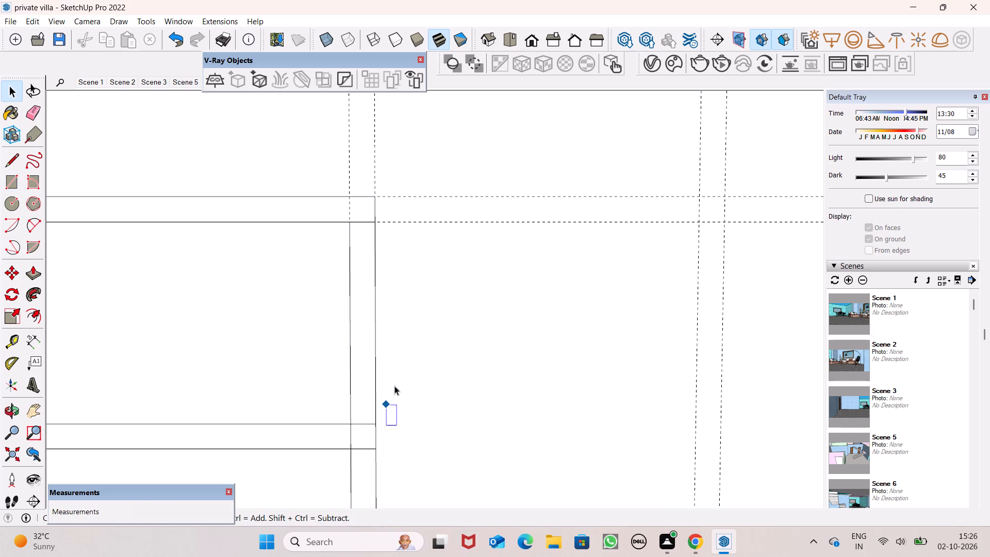
{"action": "key", "text": "space"}
{"action": "key", "text": "space"}
Erase the left room's old upper horizontal wall lines, including their short segments across the vertical wall, keeping the vertical edges.
{"action": "scroll", "coordinate": [540, 314], "scroll_direction": "down", "scroll_amount": 14}
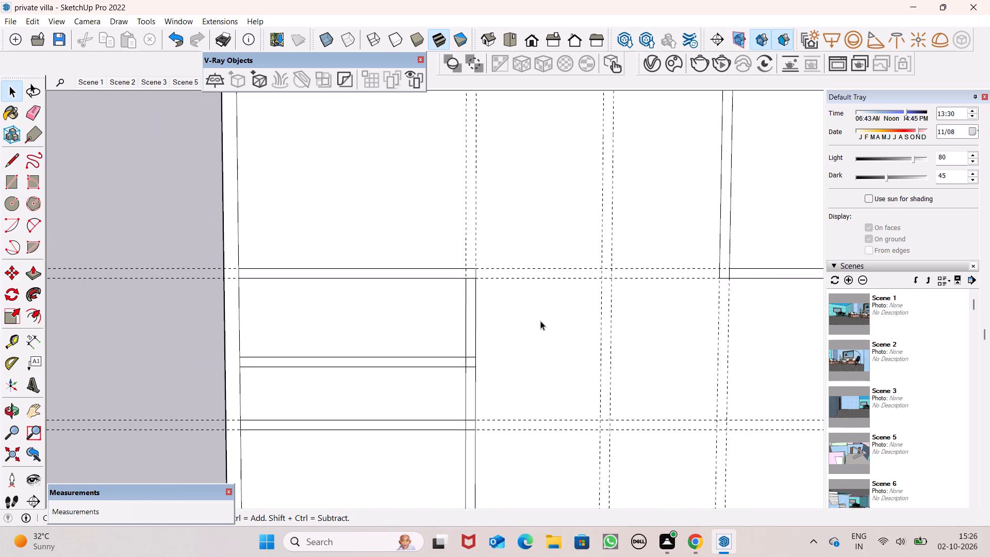
{"action": "scroll", "coordinate": [541, 324], "scroll_direction": "down", "scroll_amount": 4}
{"action": "scroll", "coordinate": [508, 432], "scroll_direction": "up", "scroll_amount": 4}
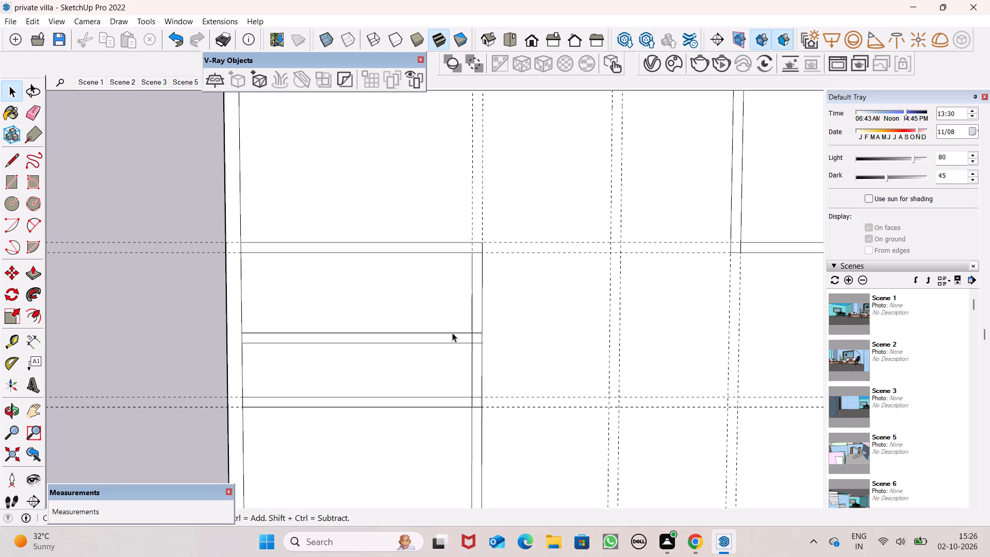
{"action": "scroll", "coordinate": [452, 332], "scroll_direction": "up", "scroll_amount": 2}
{"action": "left_click", "coordinate": [39, 115]}
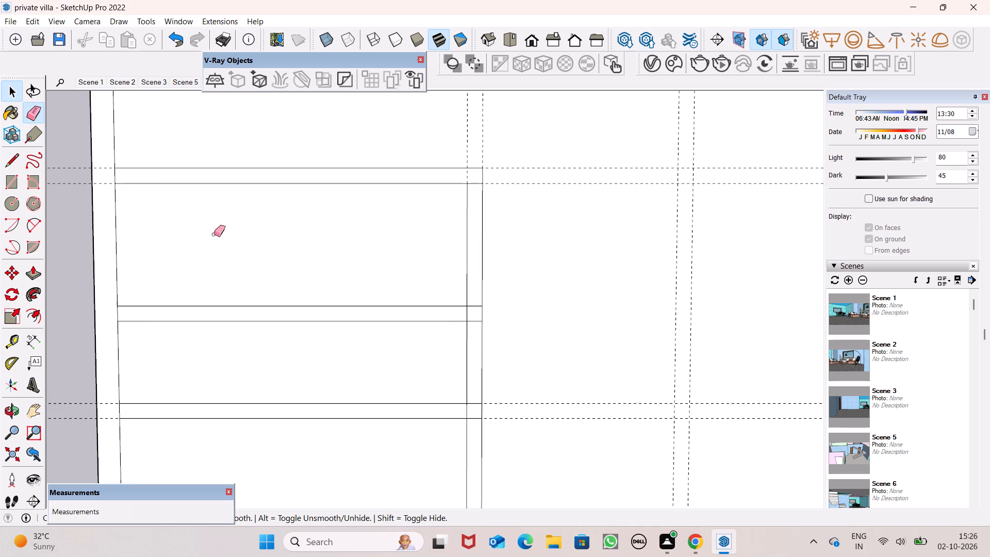
{"action": "left_click_drag", "start_coordinate": [210, 303], "coordinate": [215, 333]}
{"action": "scroll", "coordinate": [506, 319], "scroll_direction": "up", "scroll_amount": 8}
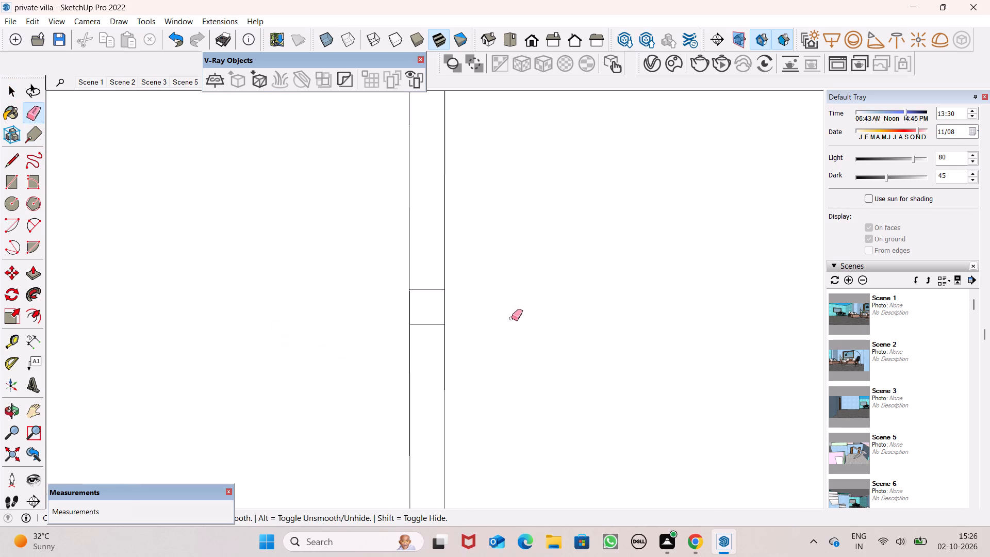
{"action": "left_click_drag", "start_coordinate": [432, 280], "coordinate": [445, 334]}
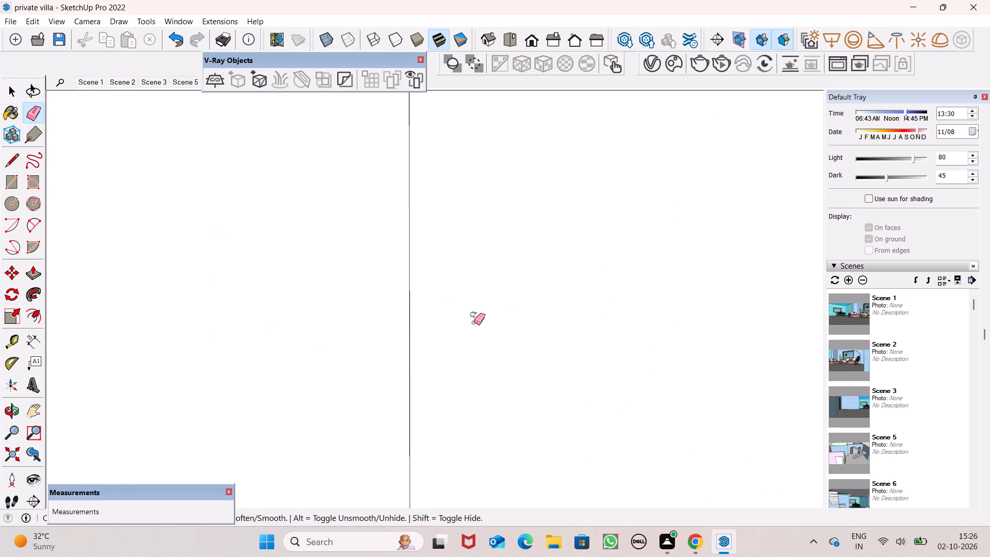
{"action": "key", "text": "ctrl+z"}
{"action": "left_click_drag", "start_coordinate": [432, 286], "coordinate": [430, 332]}
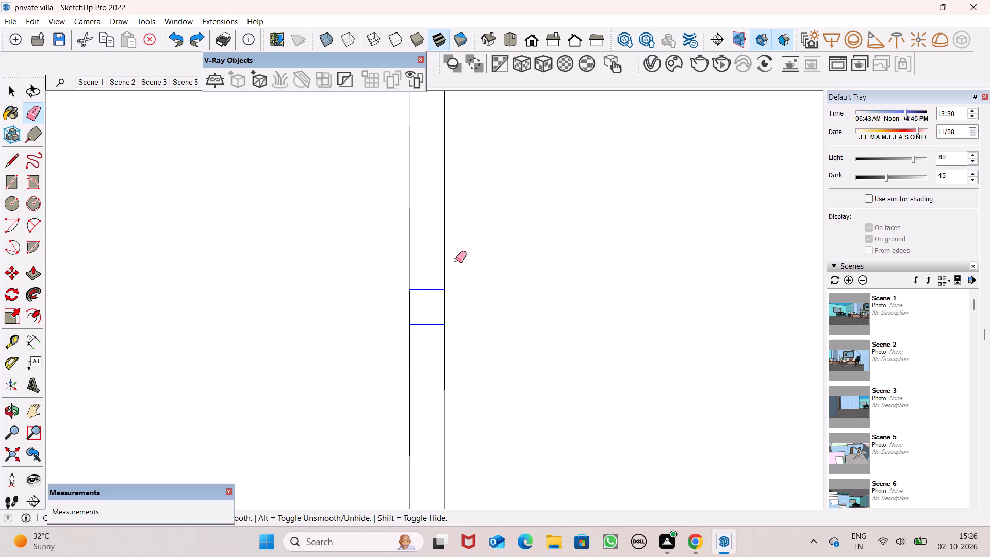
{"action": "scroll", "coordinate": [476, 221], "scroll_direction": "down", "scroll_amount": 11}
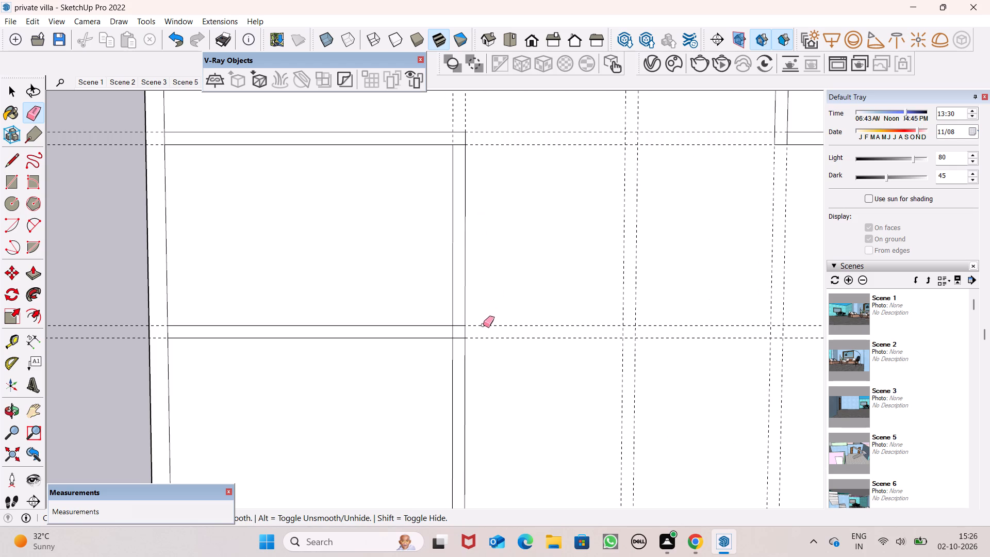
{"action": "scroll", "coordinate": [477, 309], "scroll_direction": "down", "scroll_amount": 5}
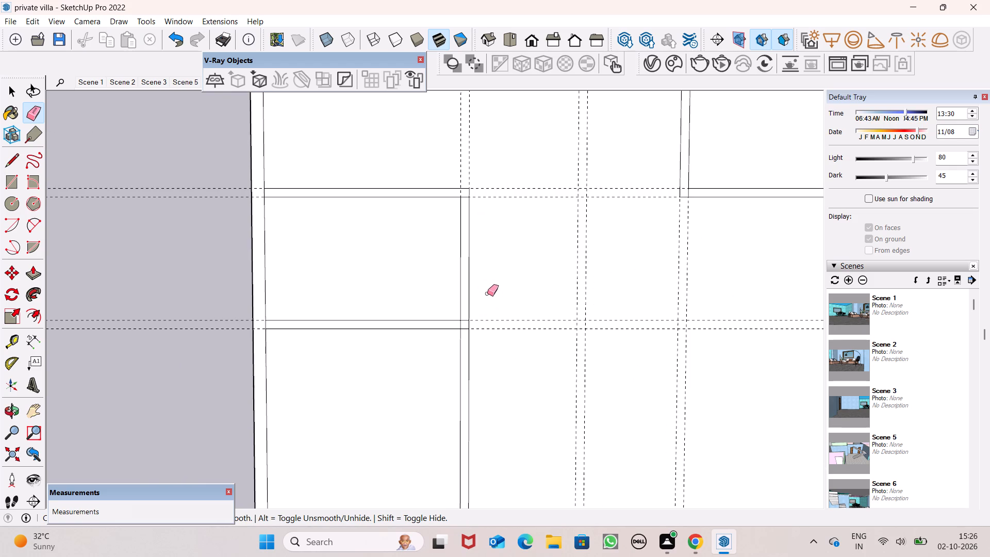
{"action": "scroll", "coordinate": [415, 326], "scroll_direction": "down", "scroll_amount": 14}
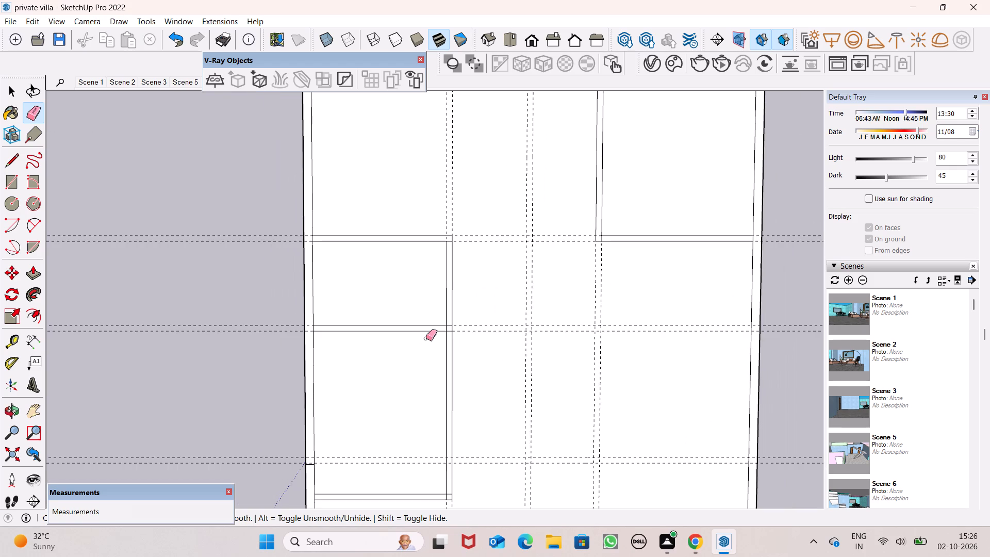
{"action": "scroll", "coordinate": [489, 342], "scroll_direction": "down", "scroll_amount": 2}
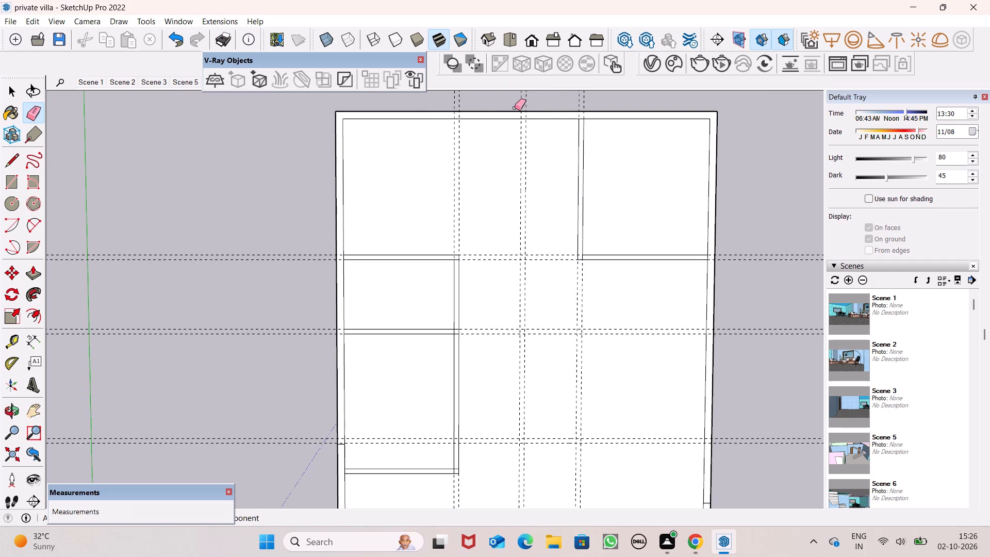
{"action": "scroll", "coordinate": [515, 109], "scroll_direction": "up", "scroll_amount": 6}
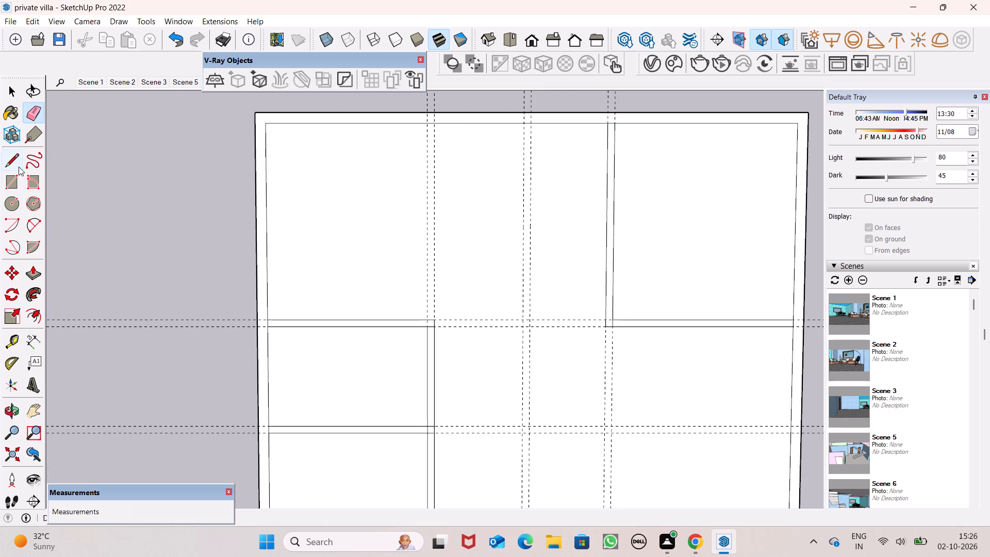
Place a horizontal guide 8'2" below the upper inner wall line and a second guide 6" below it.
{"action": "left_click", "coordinate": [10, 340]}
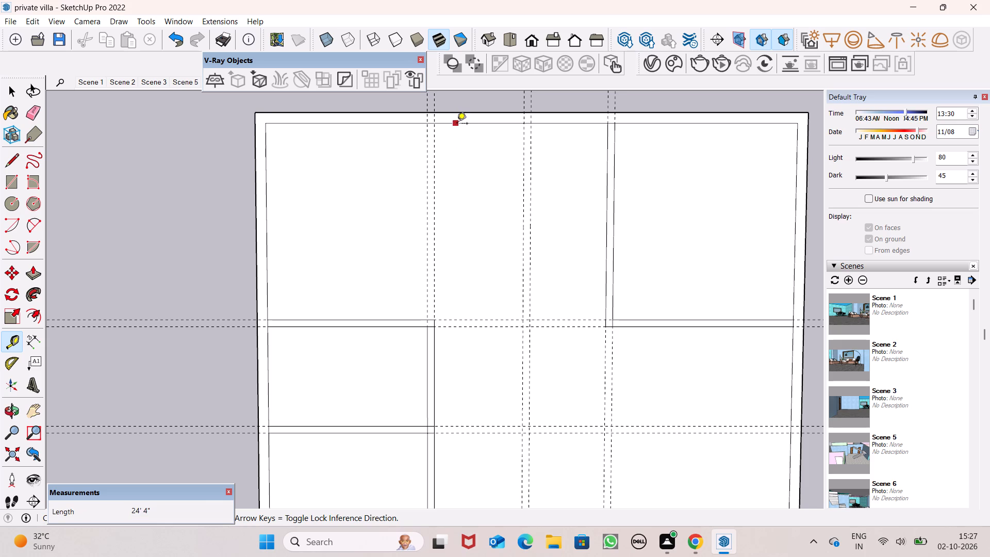
{"action": "left_click", "coordinate": [457, 124]}
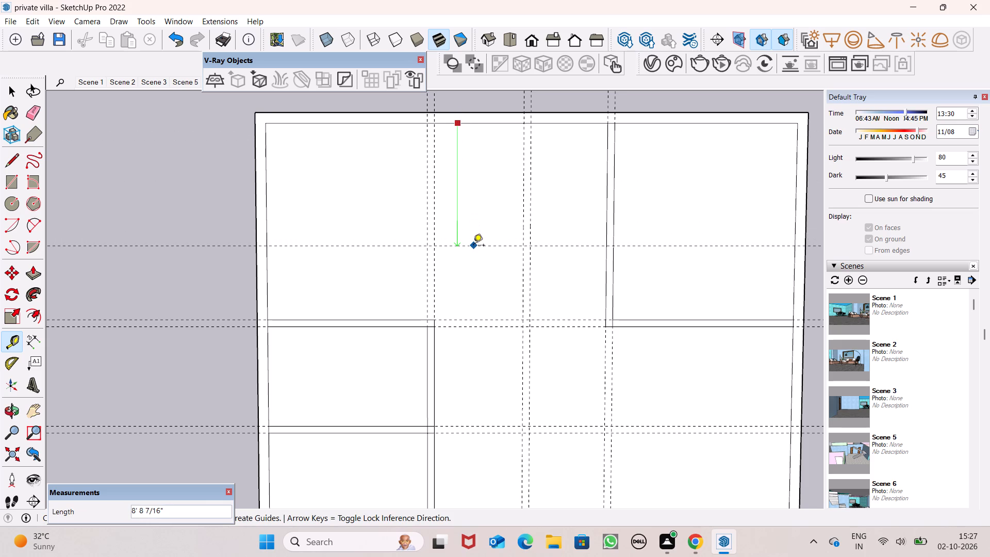
{"action": "type", "text": "8'"}
{"action": "key", "text": "2"}
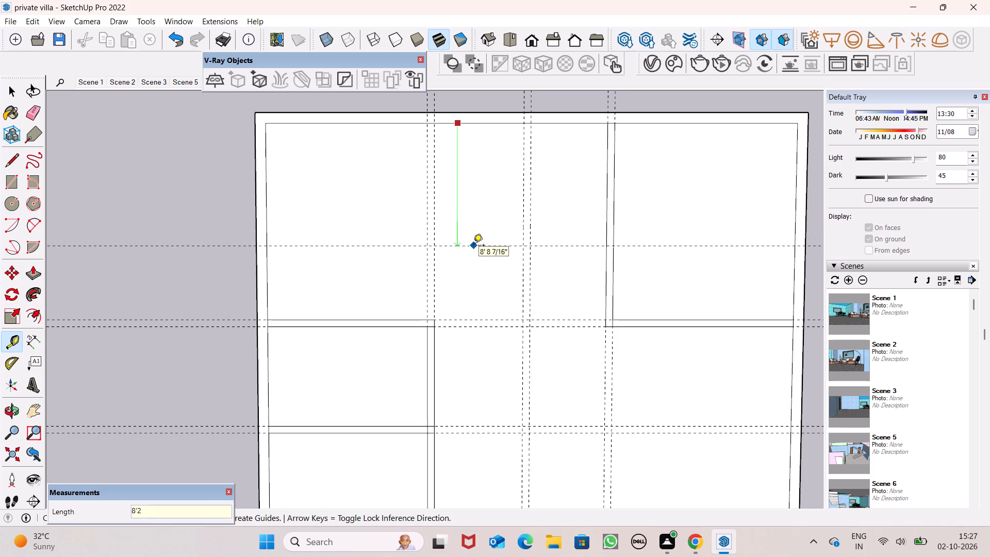
{"action": "key", "text": "shift+quotedbl"}
{"action": "key", "text": "Return"}
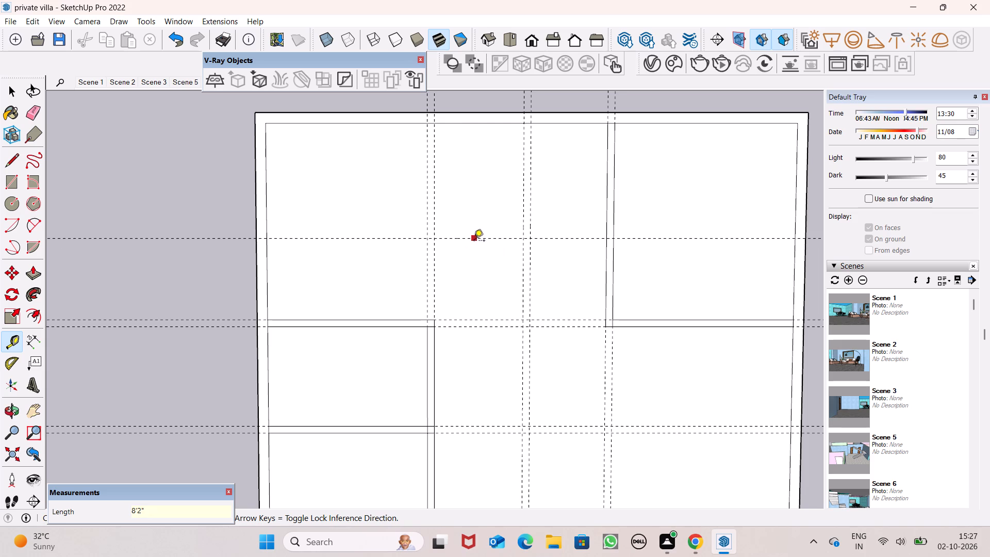
{"action": "left_click", "coordinate": [474, 241]}
{"action": "key", "text": "6"}
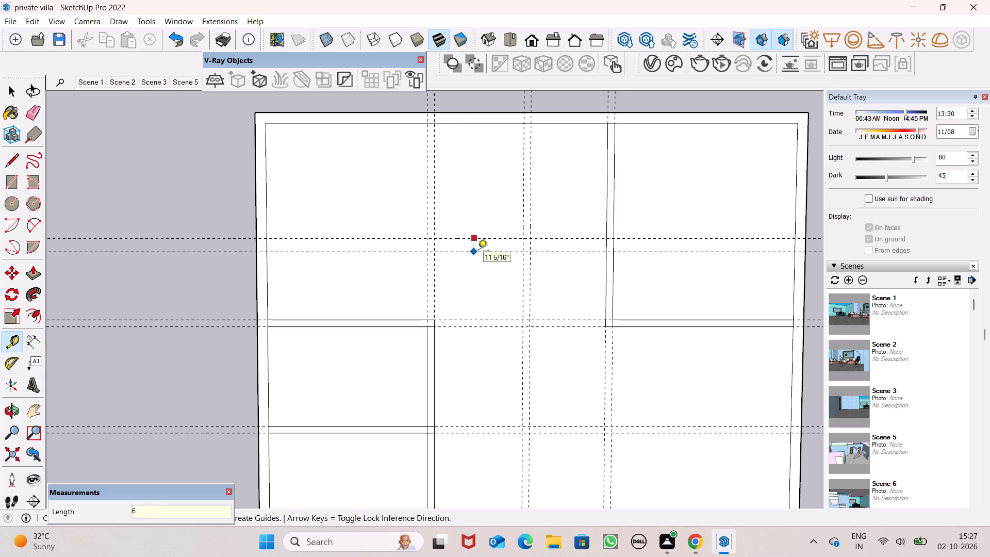
{"action": "key", "text": "shift+quotedbl"}
{"action": "key", "text": "Return"}
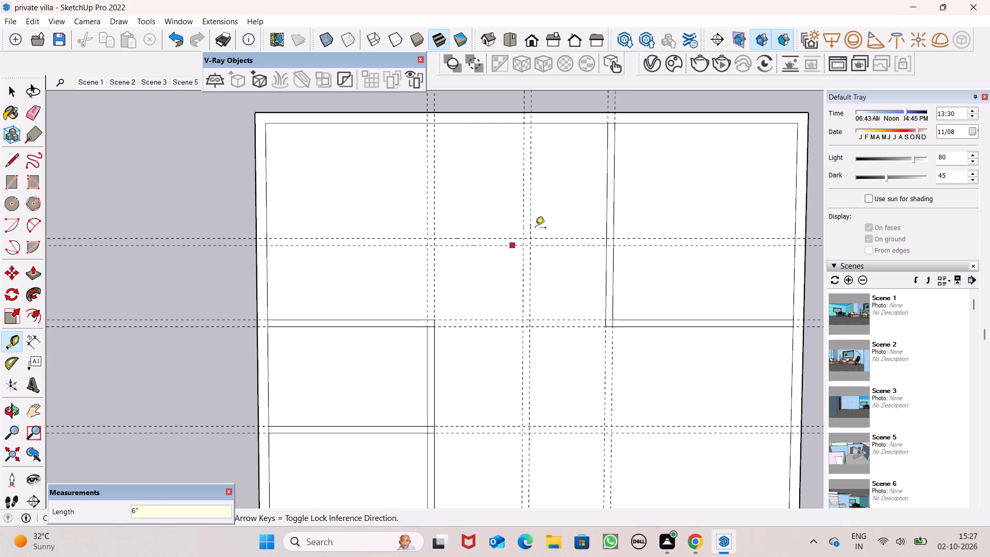
Draw a 6" by 8'8" wall rectangle between the left vertical guides, from the upper inner wall to the lower new guide.
{"action": "scroll", "coordinate": [633, 259], "scroll_direction": "up", "scroll_amount": 1}
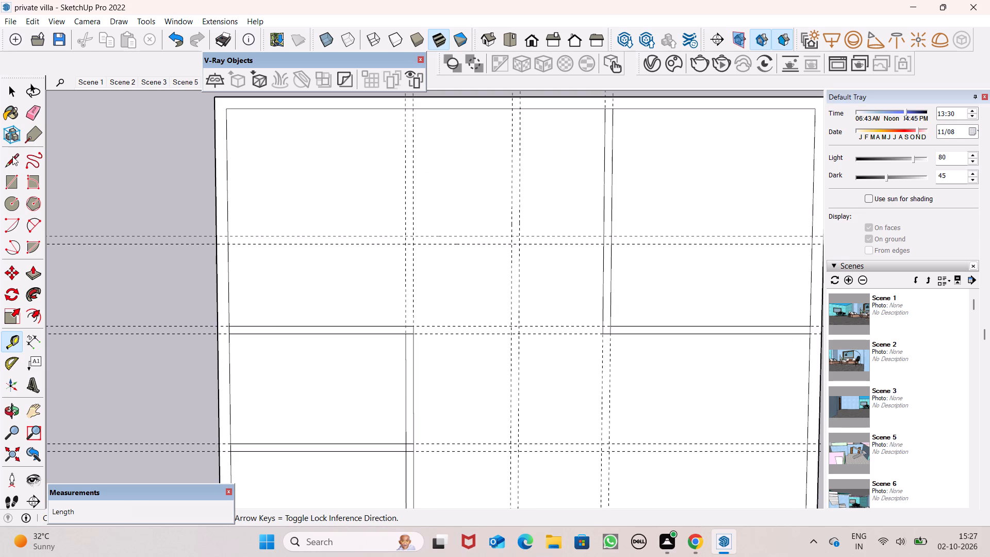
{"action": "left_click_drag", "start_coordinate": [11, 180], "coordinate": [11, 175]}
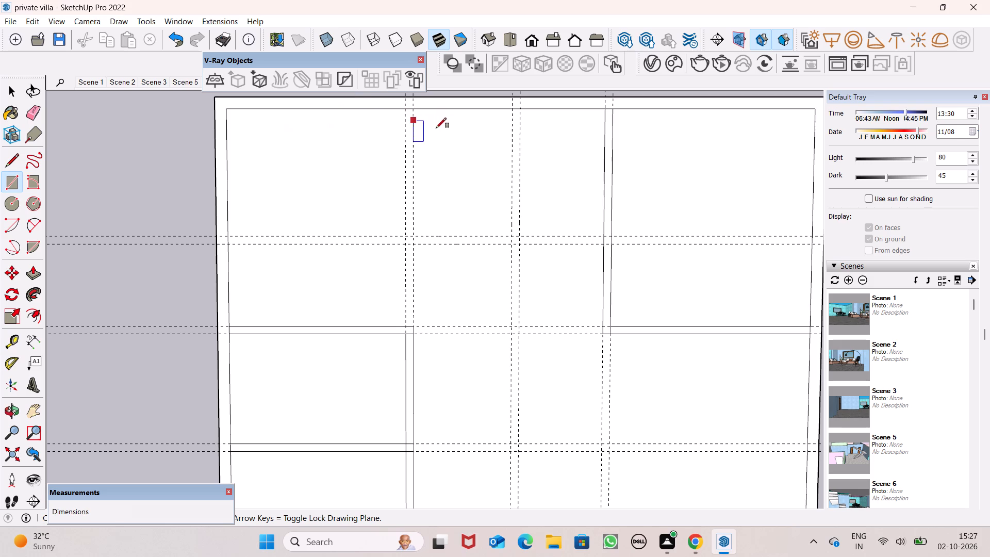
{"action": "scroll", "coordinate": [456, 116], "scroll_direction": "up", "scroll_amount": 5}
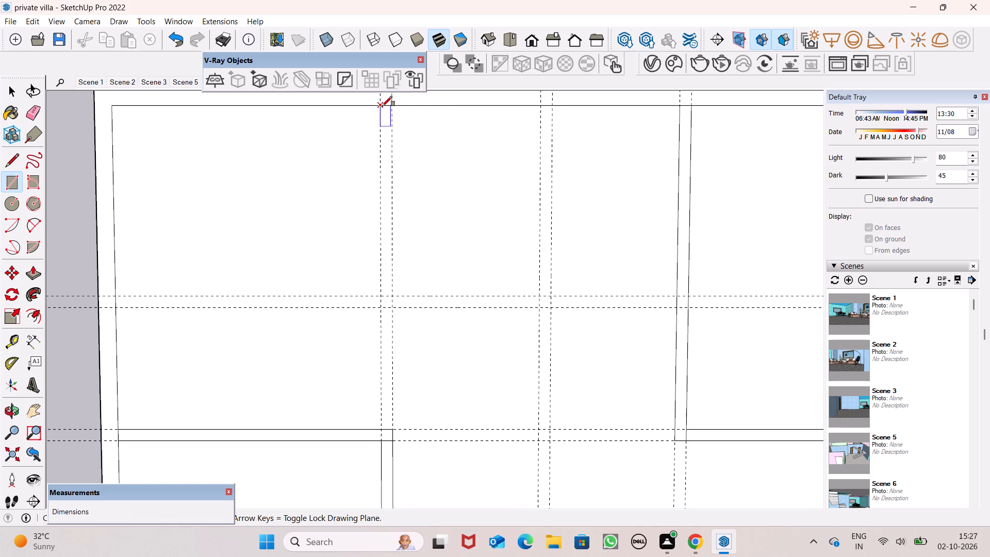
{"action": "left_click", "coordinate": [383, 106]}
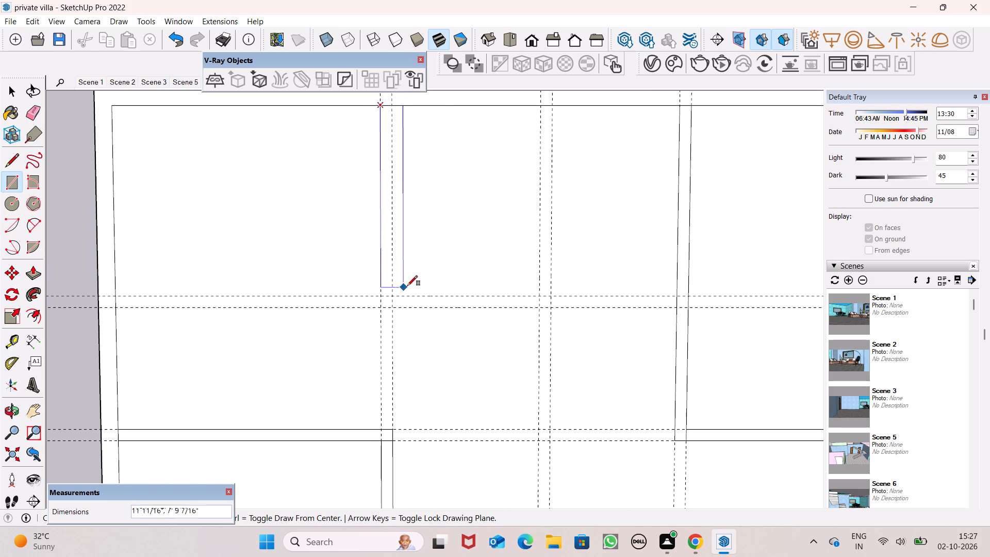
{"action": "left_click", "coordinate": [398, 311]}
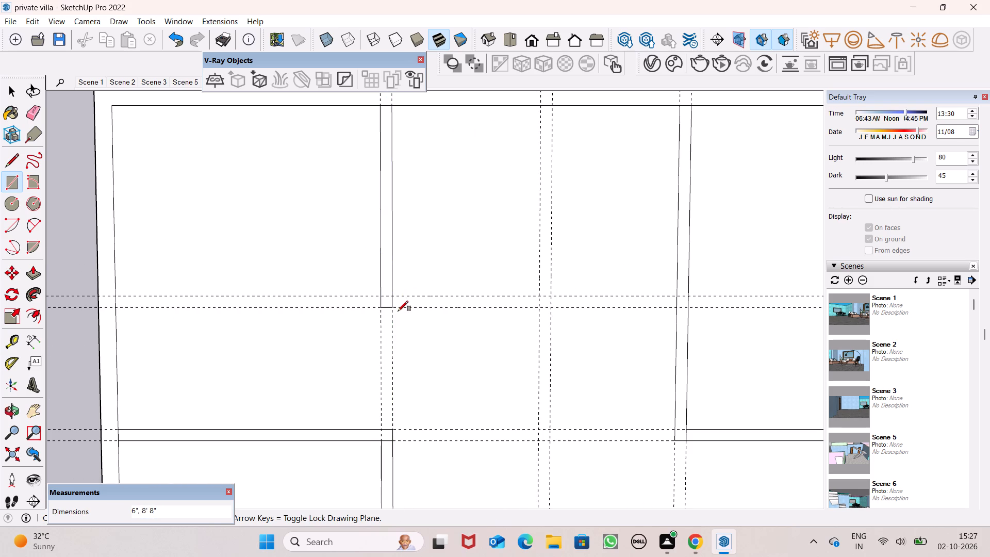
Close the small top room with a 6" by 6' 10 1/2" bottom wall and a vertical wall between the middle guides.
{"action": "left_click", "coordinate": [395, 299]}
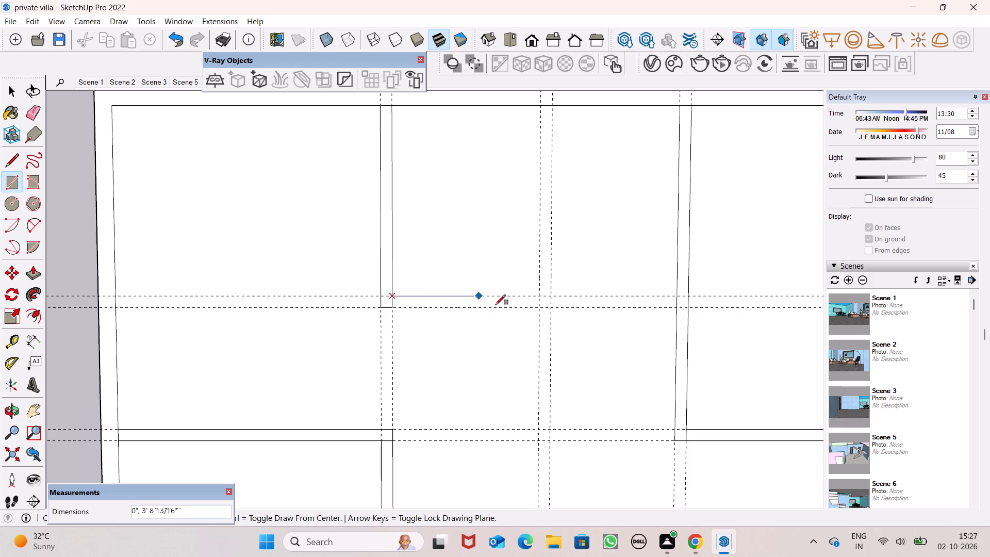
{"action": "left_click", "coordinate": [553, 308]}
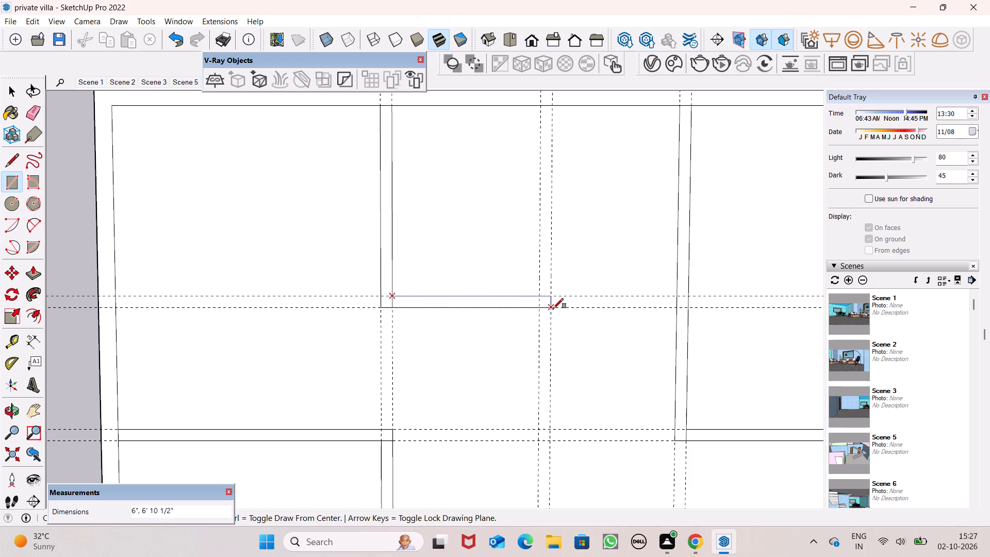
{"action": "left_click", "coordinate": [538, 107]}
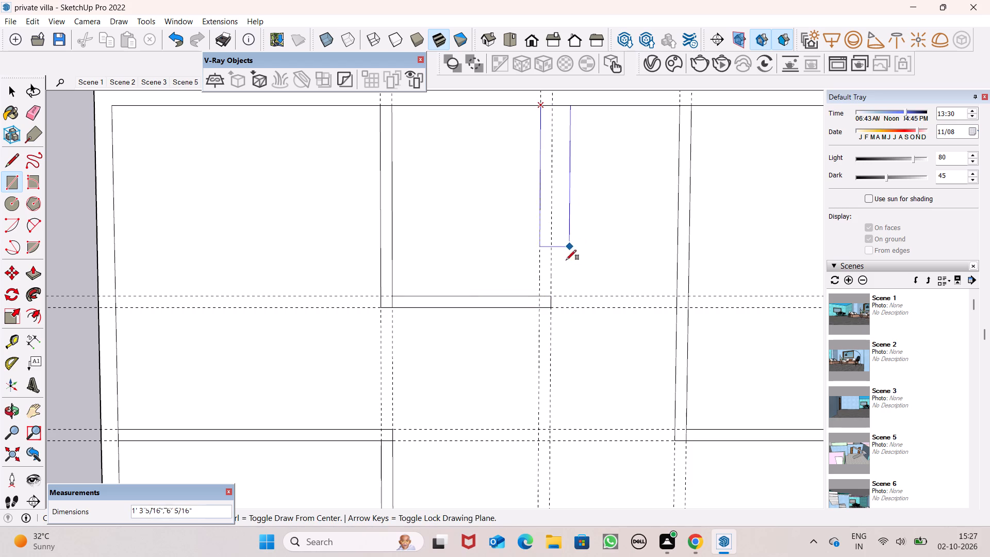
{"action": "left_click", "coordinate": [548, 297]}
{"action": "key", "text": "space"}
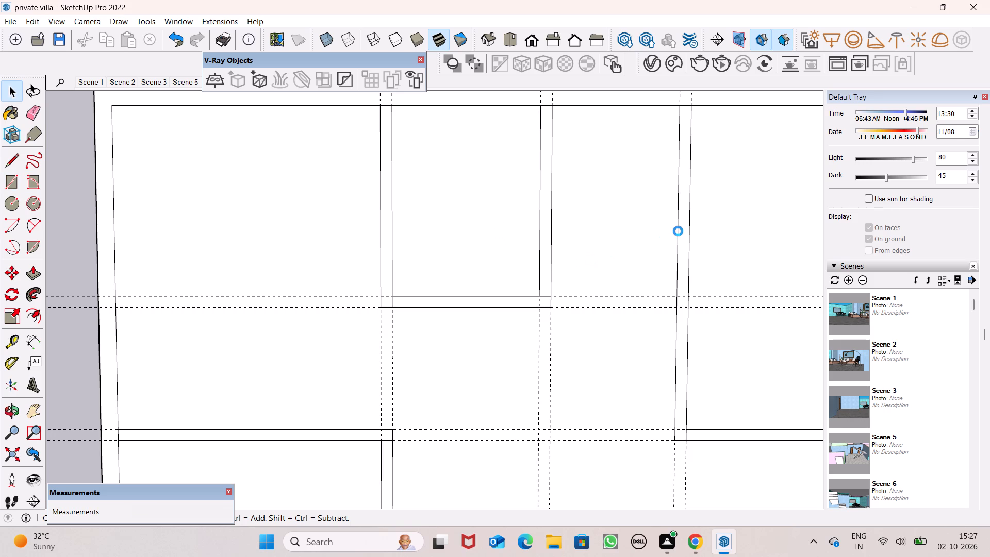
Draw a 6" by 5'4" wall rectangle from the small room's lower-left corner down to the left room's upper horizontal wall.
{"action": "scroll", "coordinate": [592, 263], "scroll_direction": "down", "scroll_amount": 6}
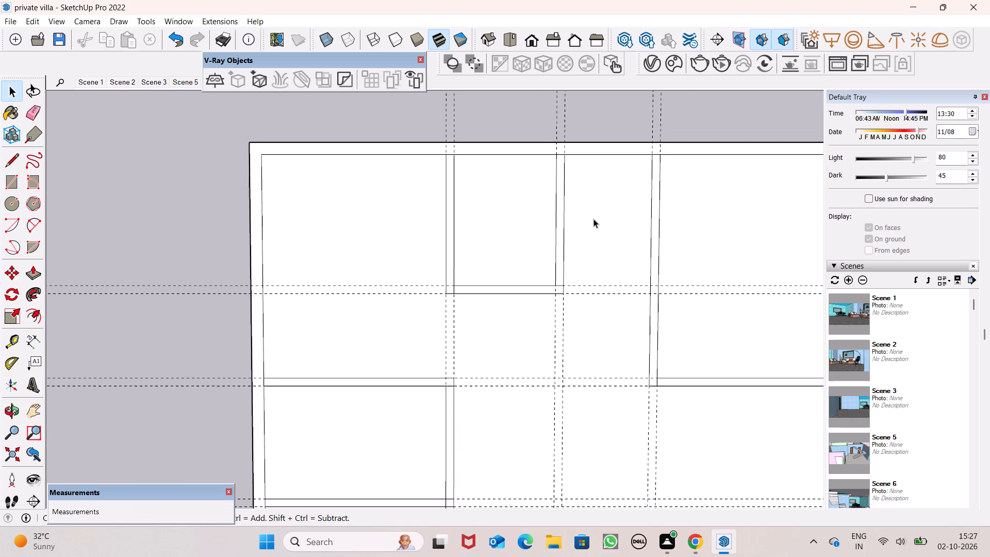
{"action": "scroll", "coordinate": [716, 168], "scroll_direction": "up", "scroll_amount": 4}
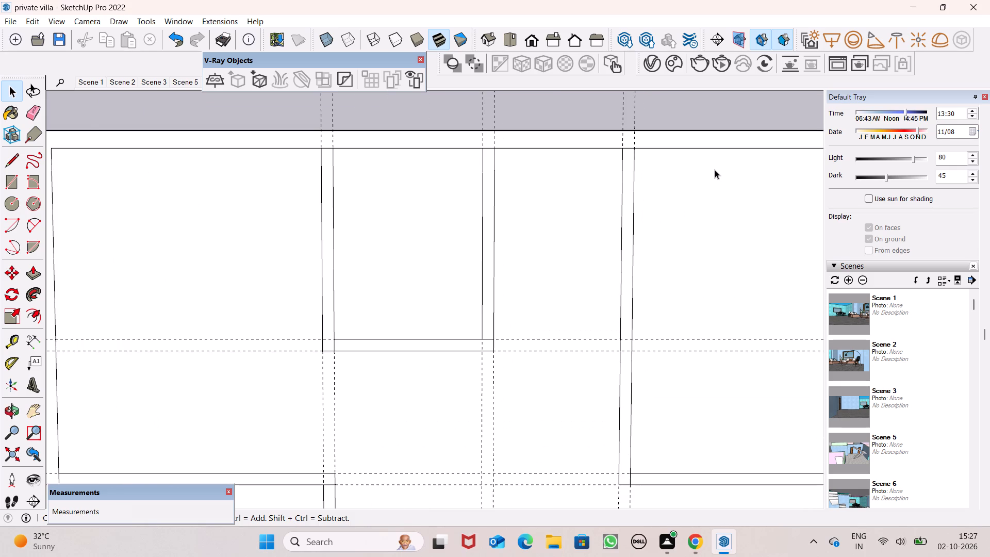
{"action": "scroll", "coordinate": [705, 179], "scroll_direction": "down", "scroll_amount": 6}
{"action": "scroll", "coordinate": [728, 368], "scroll_direction": "up", "scroll_amount": 2}
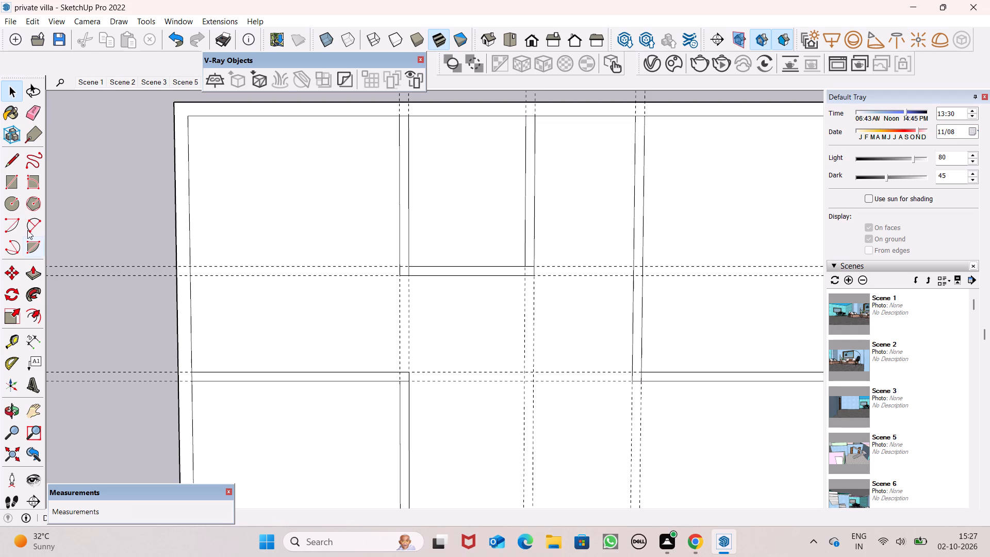
{"action": "scroll", "coordinate": [200, 193], "scroll_direction": "down", "scroll_amount": 3}
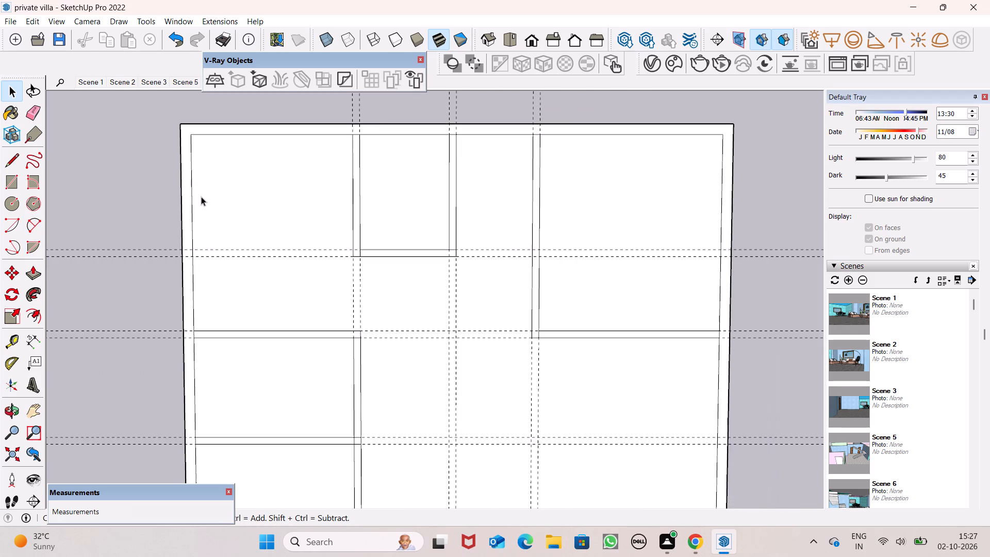
{"action": "scroll", "coordinate": [393, 292], "scroll_direction": "up", "scroll_amount": 2}
{"action": "scroll", "coordinate": [241, 136], "scroll_direction": "up", "scroll_amount": 1}
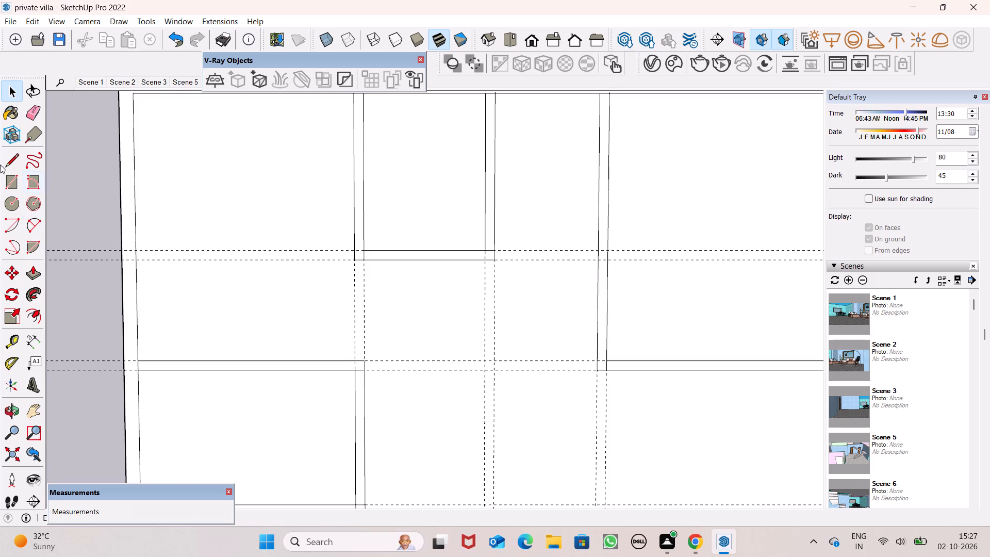
{"action": "left_click", "coordinate": [9, 183]}
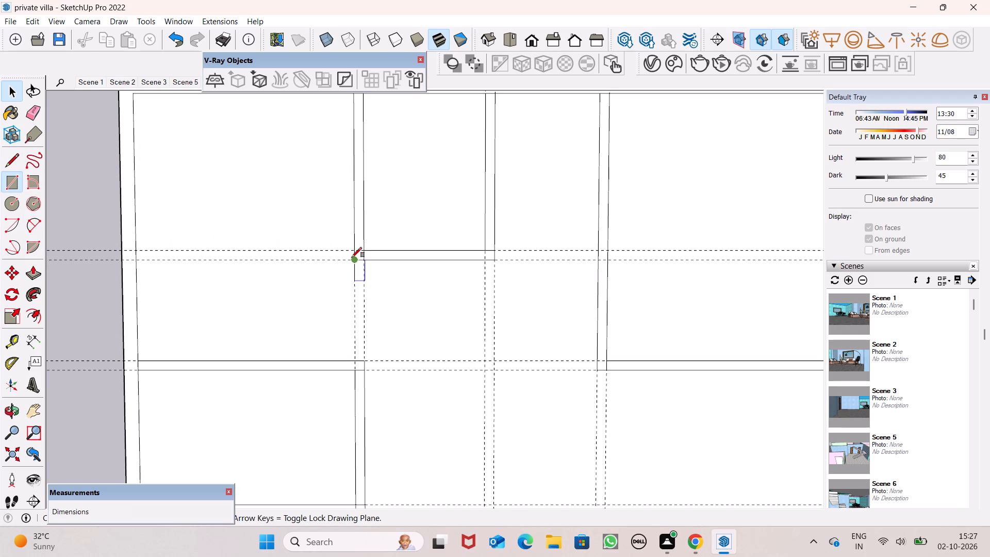
{"action": "left_click", "coordinate": [353, 260]}
{"action": "left_click", "coordinate": [365, 361]}
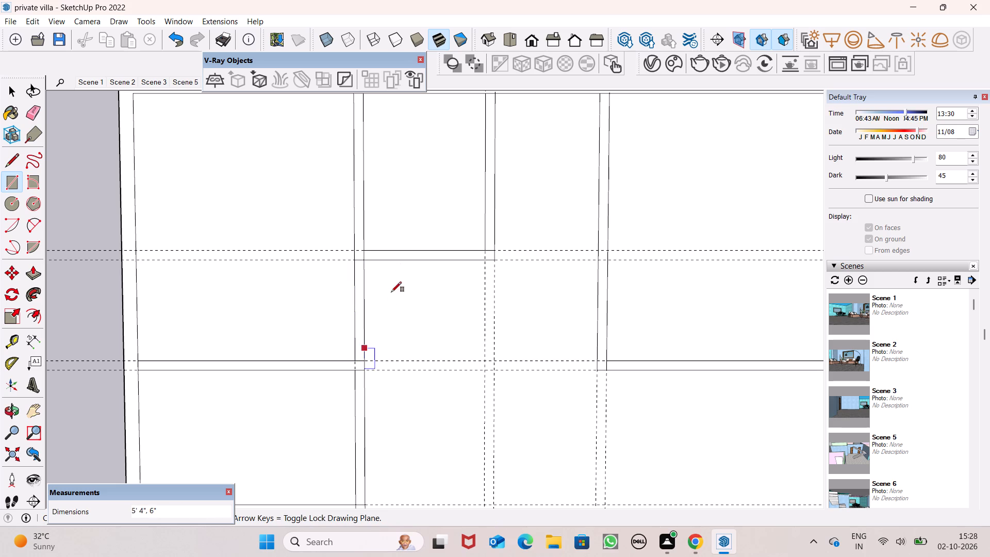
{"action": "key", "text": "space"}
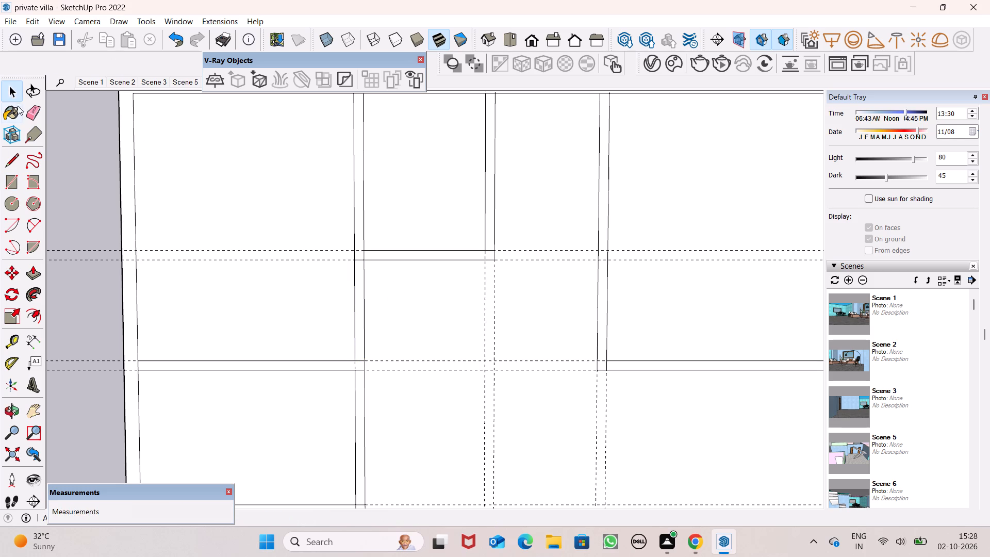
Erase the three horizontal guide pairs across the upper rooms and the middle and right vertical guide pairs.
{"action": "left_click", "coordinate": [35, 106]}
{"action": "left_click_drag", "start_coordinate": [66, 254], "coordinate": [97, 259]}
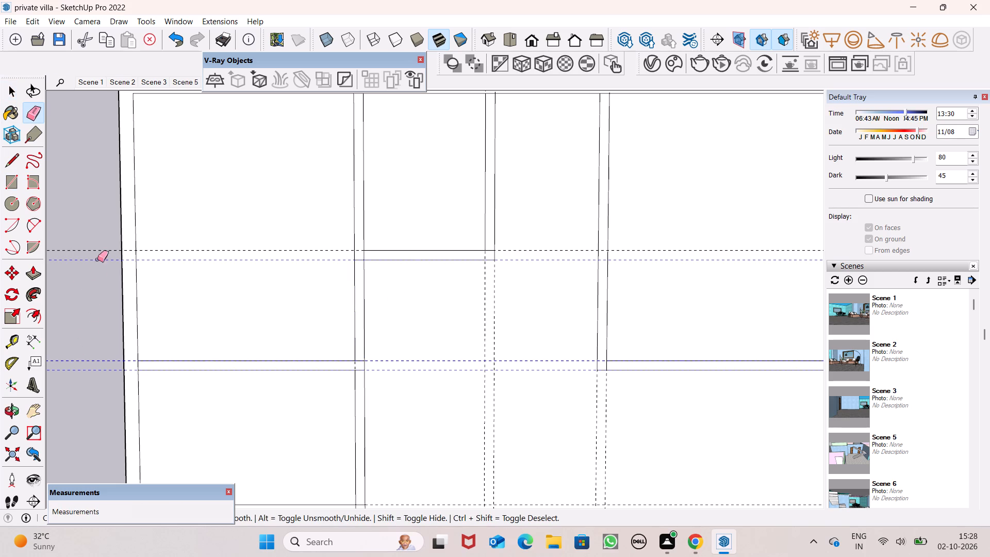
{"action": "left_click_drag", "start_coordinate": [97, 259], "coordinate": [105, 240]}
{"action": "scroll", "coordinate": [268, 290], "scroll_direction": "down", "scroll_amount": 5}
{"action": "scroll", "coordinate": [436, 256], "scroll_direction": "down", "scroll_amount": 8}
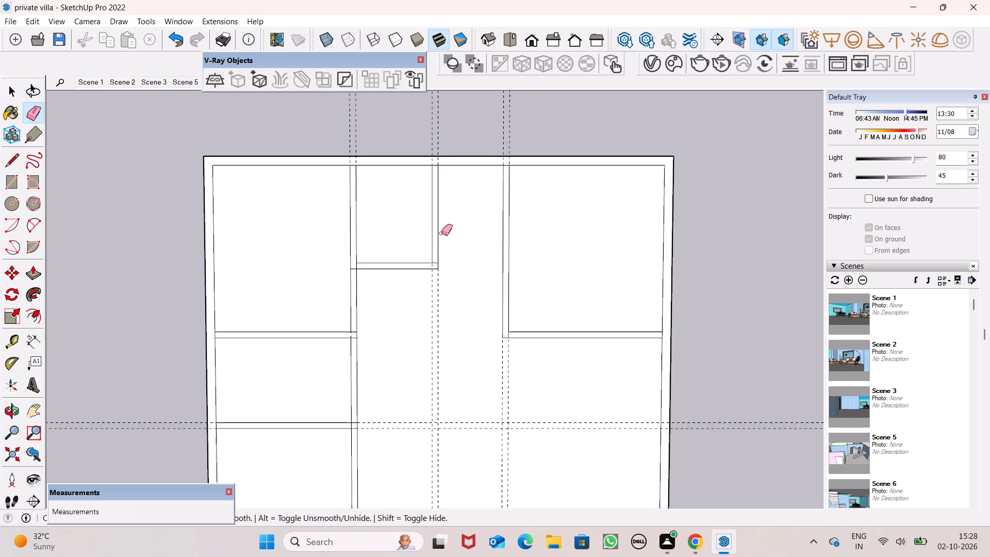
{"action": "left_click_drag", "start_coordinate": [510, 380], "coordinate": [468, 419]}
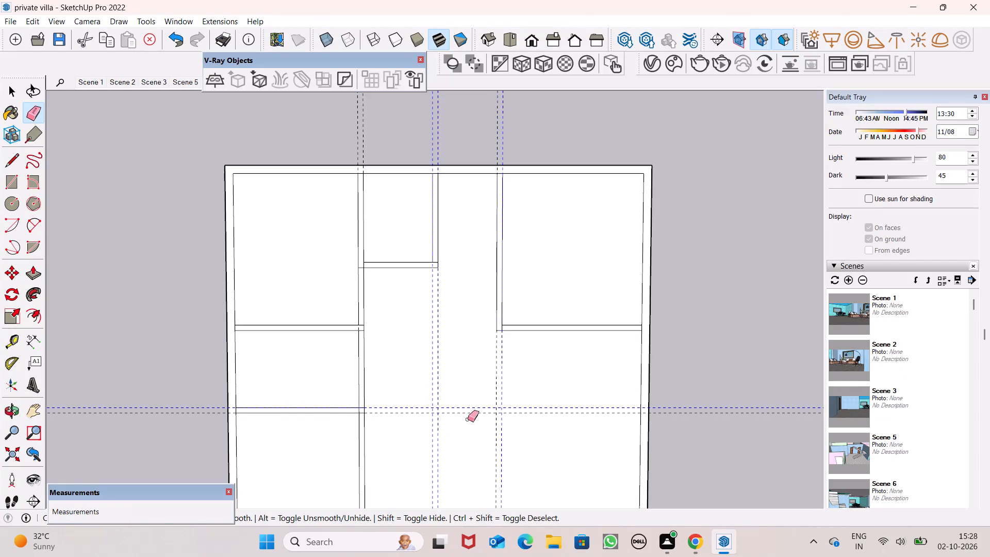
{"action": "left_click_drag", "start_coordinate": [468, 419], "coordinate": [458, 403]}
{"action": "key", "text": "space"}
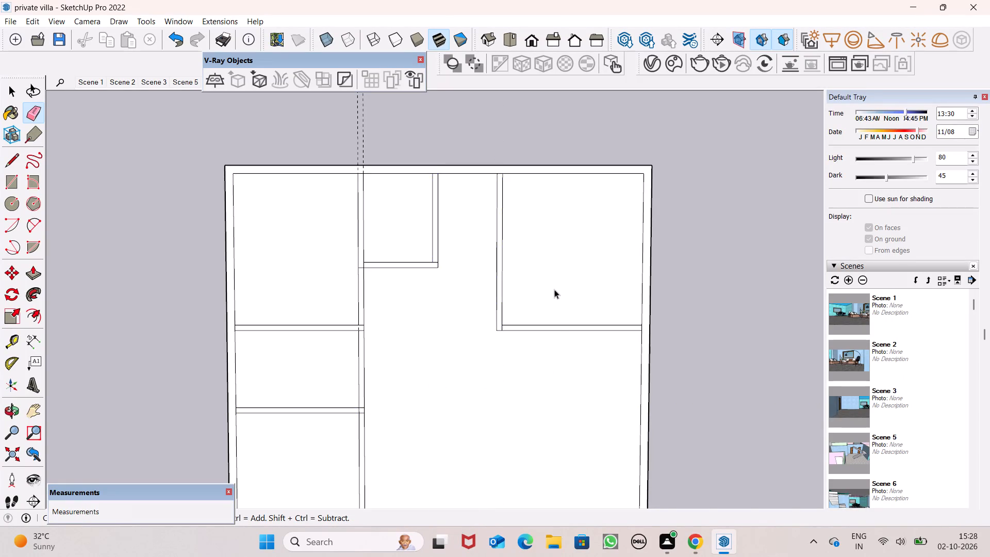
Examine the partition layout of the whole villa plan and the spacing of its upper rooms.
{"action": "scroll", "coordinate": [554, 289], "scroll_direction": "down", "scroll_amount": 8}
{"action": "scroll", "coordinate": [517, 311], "scroll_direction": "down", "scroll_amount": 6}
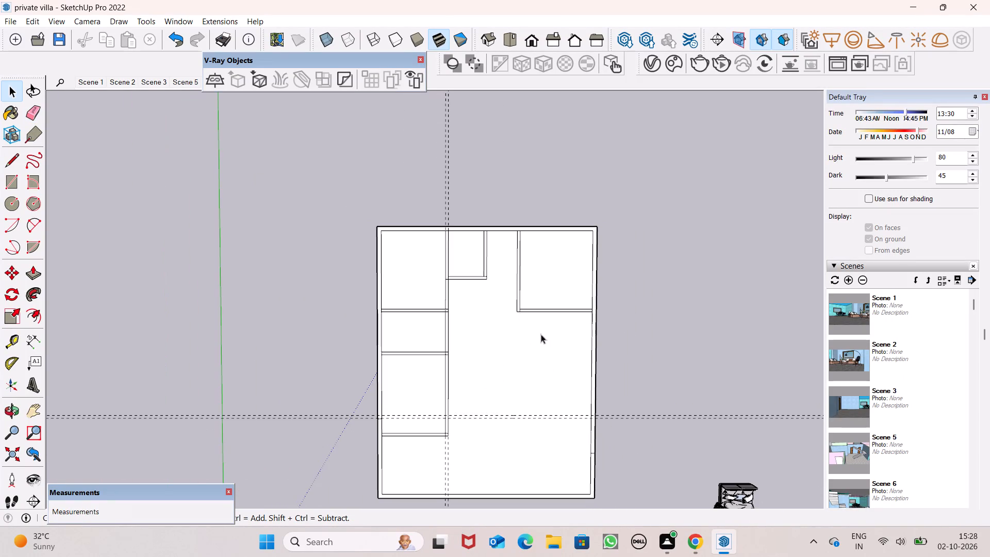
{"action": "scroll", "coordinate": [598, 469], "scroll_direction": "up", "scroll_amount": 3}
{"action": "scroll", "coordinate": [551, 213], "scroll_direction": "up", "scroll_amount": 4}
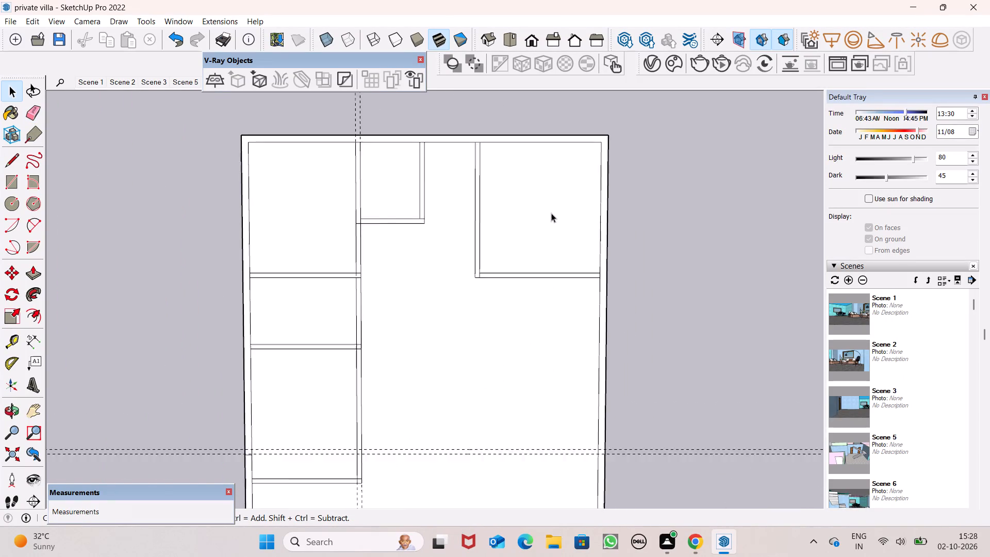
{"action": "scroll", "coordinate": [390, 167], "scroll_direction": "up", "scroll_amount": 1}
{"action": "scroll", "coordinate": [390, 167], "scroll_direction": "down", "scroll_amount": 1}
{"action": "scroll", "coordinate": [390, 167], "scroll_direction": "up", "scroll_amount": 3}
{"action": "scroll", "coordinate": [510, 148], "scroll_direction": "up", "scroll_amount": 4}
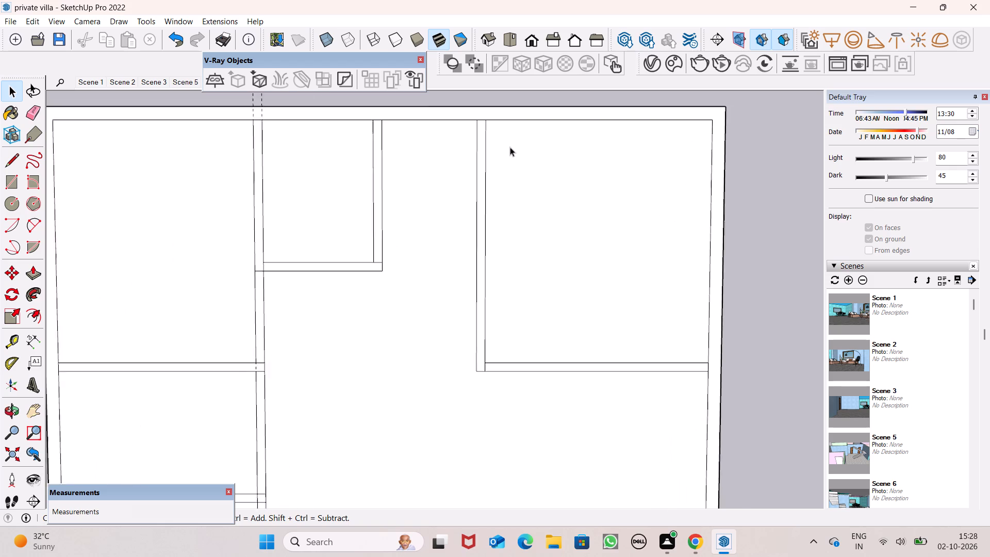
{"action": "scroll", "coordinate": [23, 204], "scroll_direction": "down", "scroll_amount": 4}
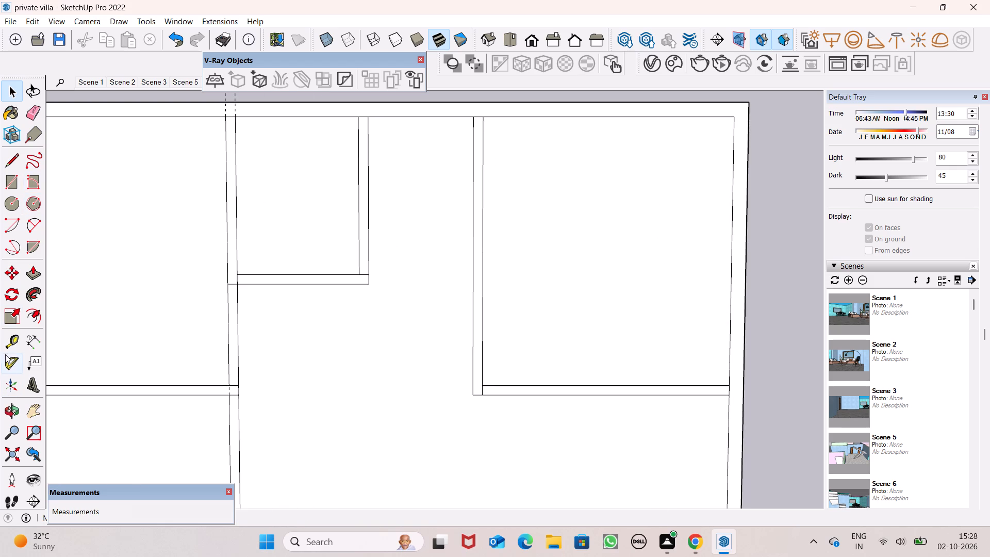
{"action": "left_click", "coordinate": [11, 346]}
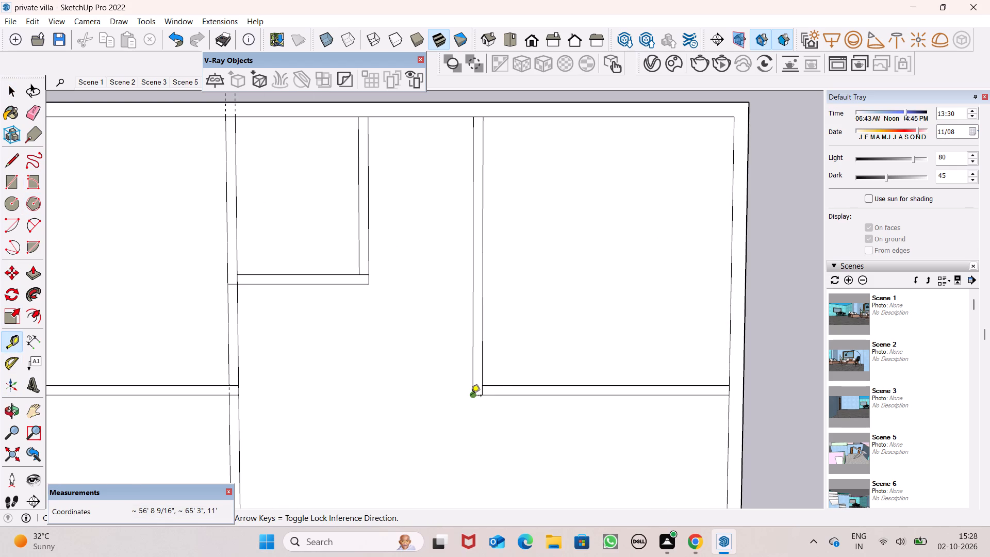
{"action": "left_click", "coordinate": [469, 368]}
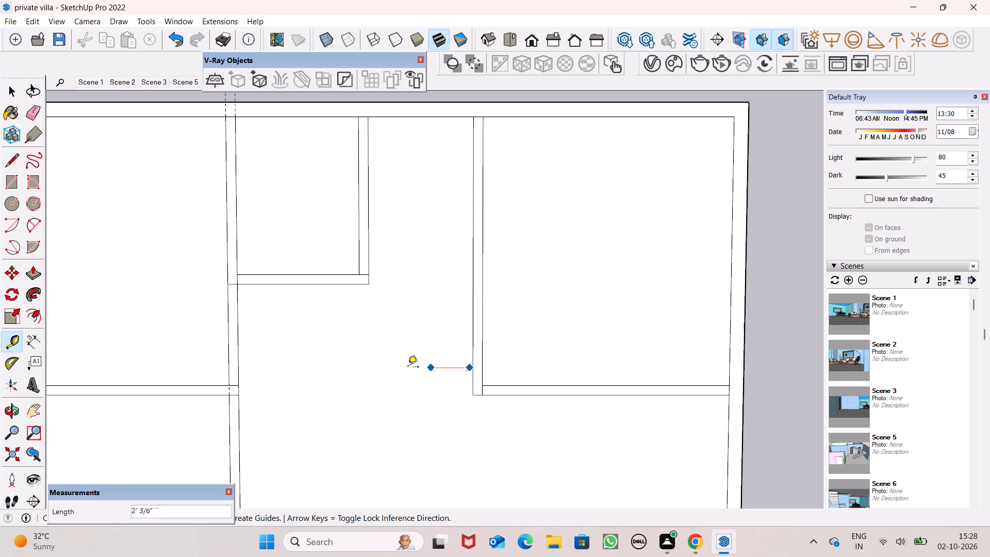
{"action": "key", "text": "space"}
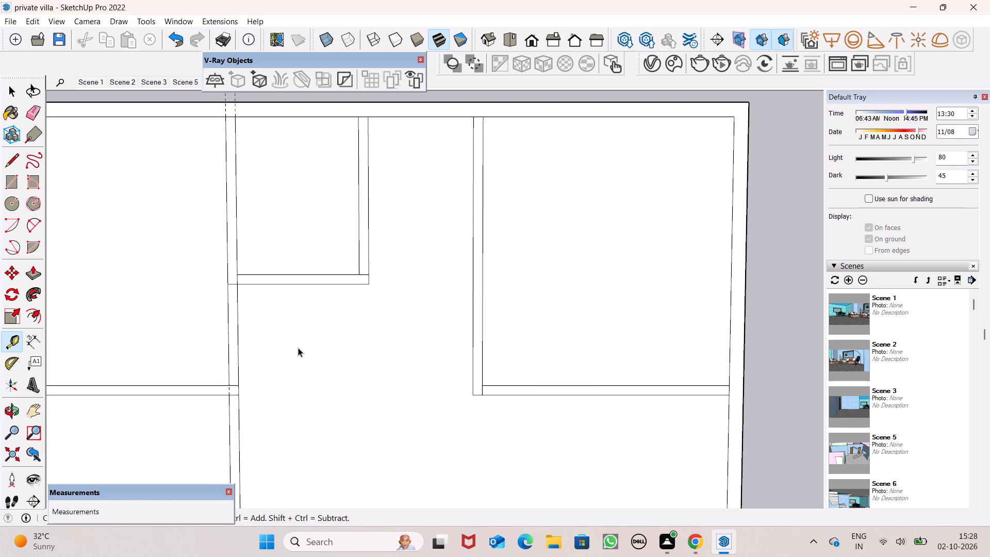
Offset a vertical guide 5' 5 1/2" from the right room's left wall, aligned with the small top room's outer right edge.
{"action": "left_click", "coordinate": [11, 340]}
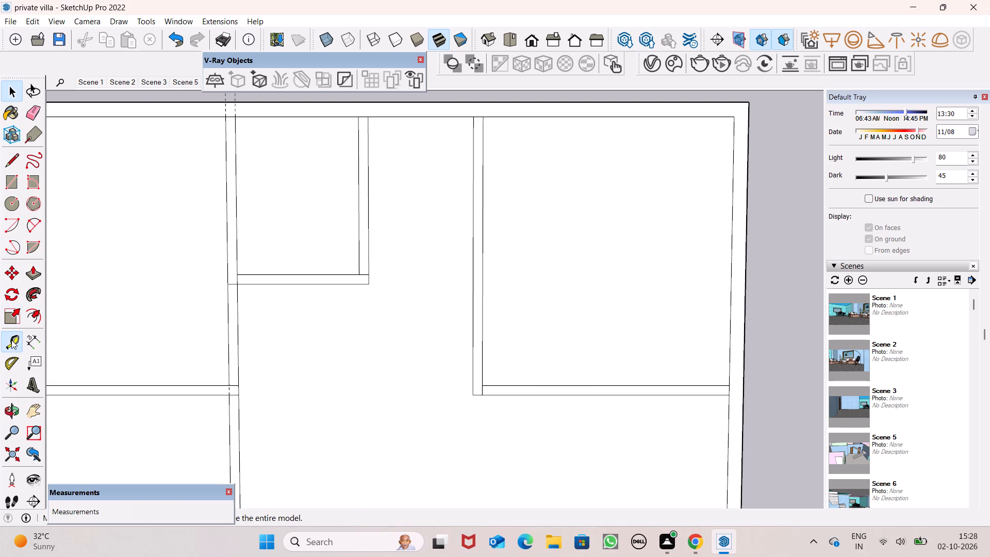
{"action": "left_click", "coordinate": [473, 294]}
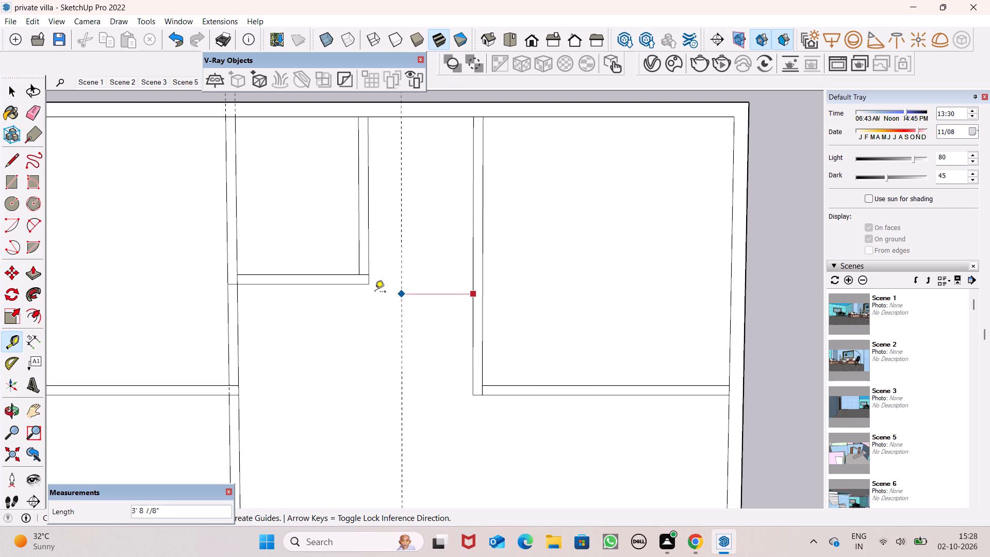
{"action": "left_click", "coordinate": [367, 293]}
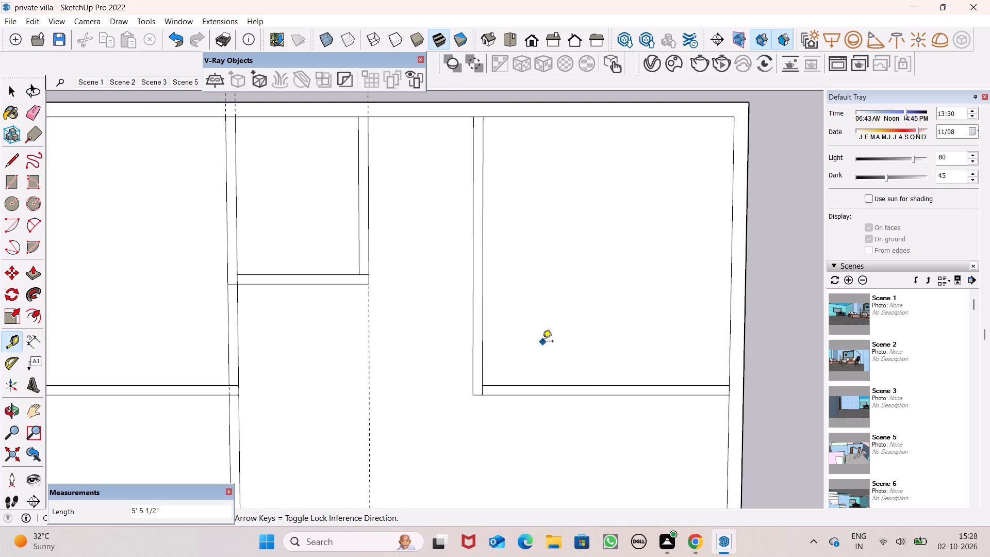
{"action": "left_click_drag", "start_coordinate": [494, 390], "coordinate": [490, 392]}
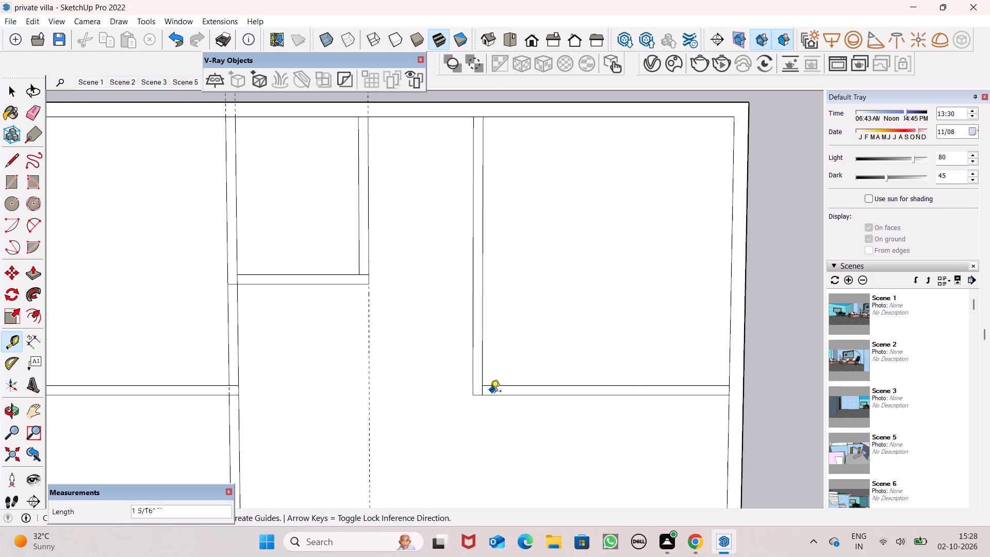
{"action": "left_click_drag", "start_coordinate": [490, 392], "coordinate": [487, 392]}
{"action": "key", "text": "space"}
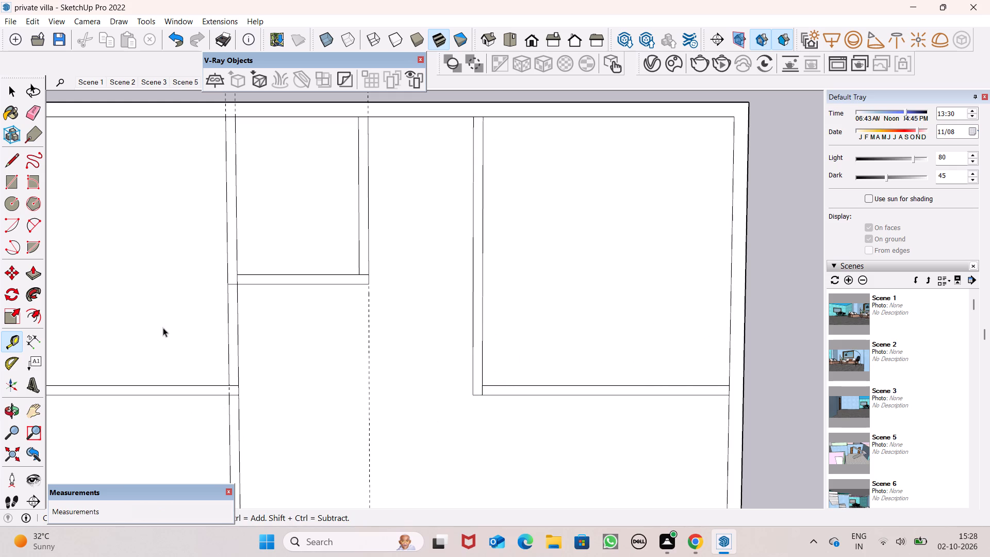
Place a horizontal guide about 8' 6 5/8" long from the right room's lower-left wall corner, across the vertical guide.
{"action": "left_click", "coordinate": [14, 346]}
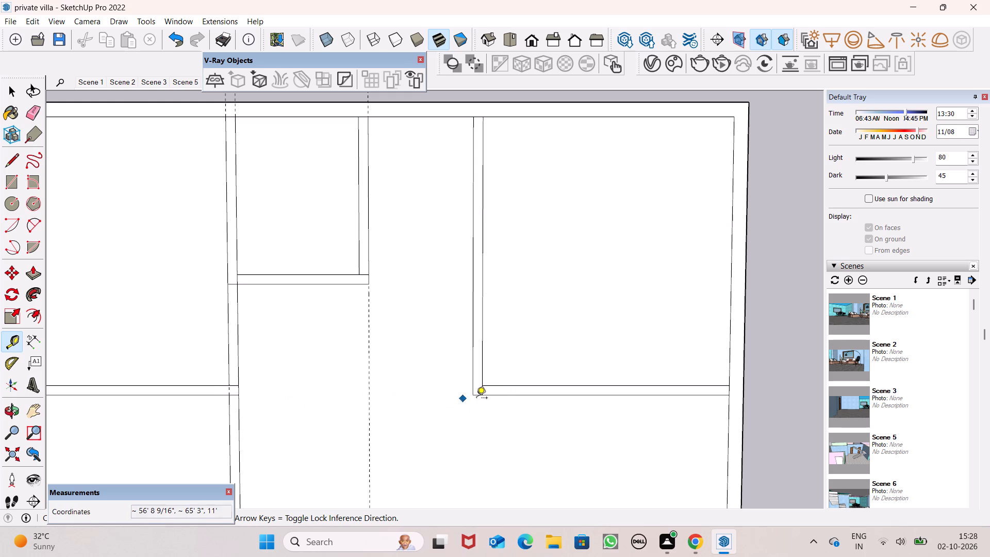
{"action": "left_click_drag", "start_coordinate": [476, 398], "coordinate": [455, 398]}
{"action": "left_click", "coordinate": [310, 399]}
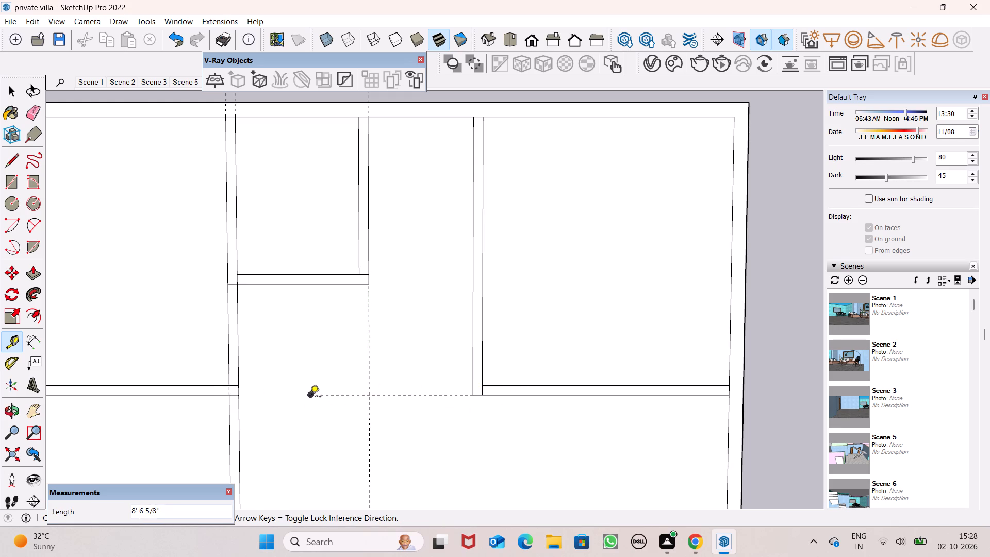
{"action": "key", "text": "space"}
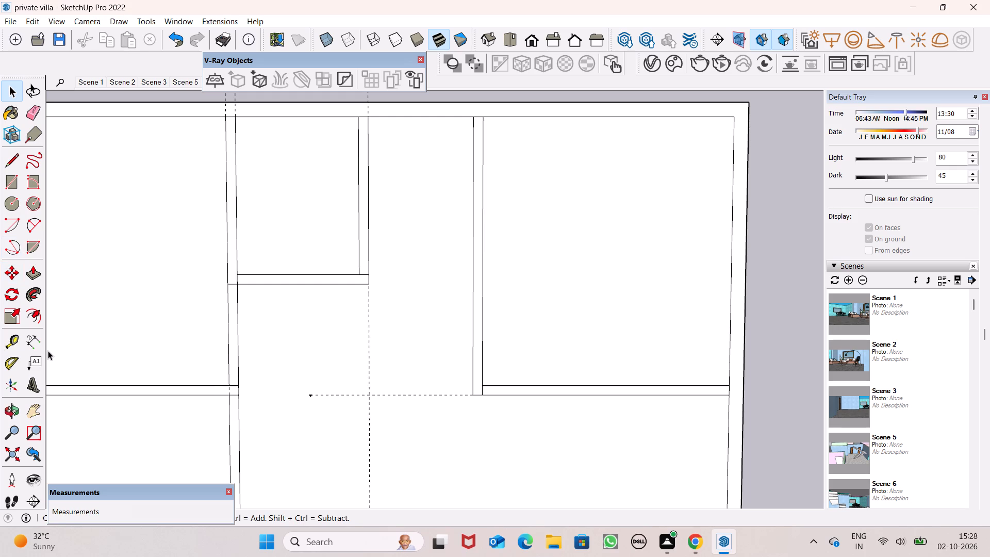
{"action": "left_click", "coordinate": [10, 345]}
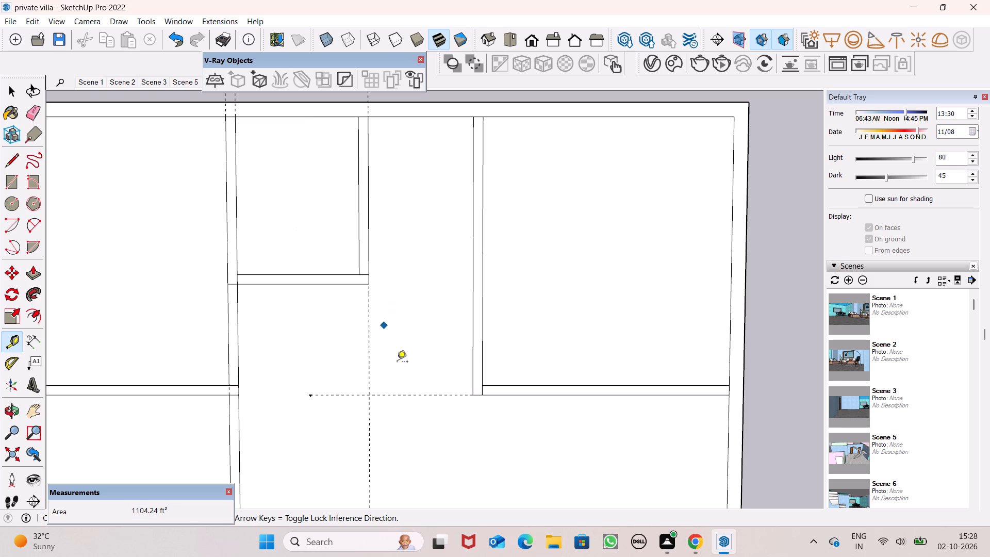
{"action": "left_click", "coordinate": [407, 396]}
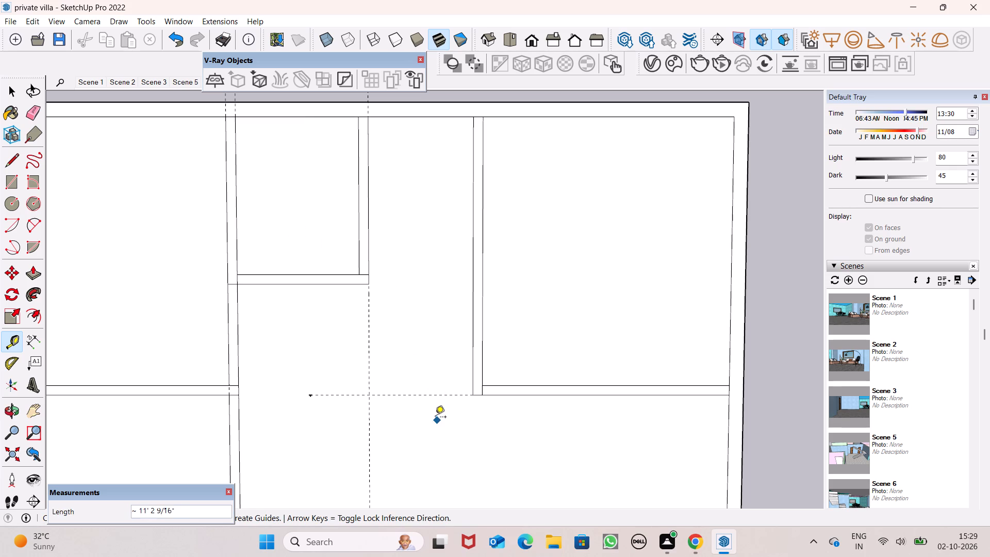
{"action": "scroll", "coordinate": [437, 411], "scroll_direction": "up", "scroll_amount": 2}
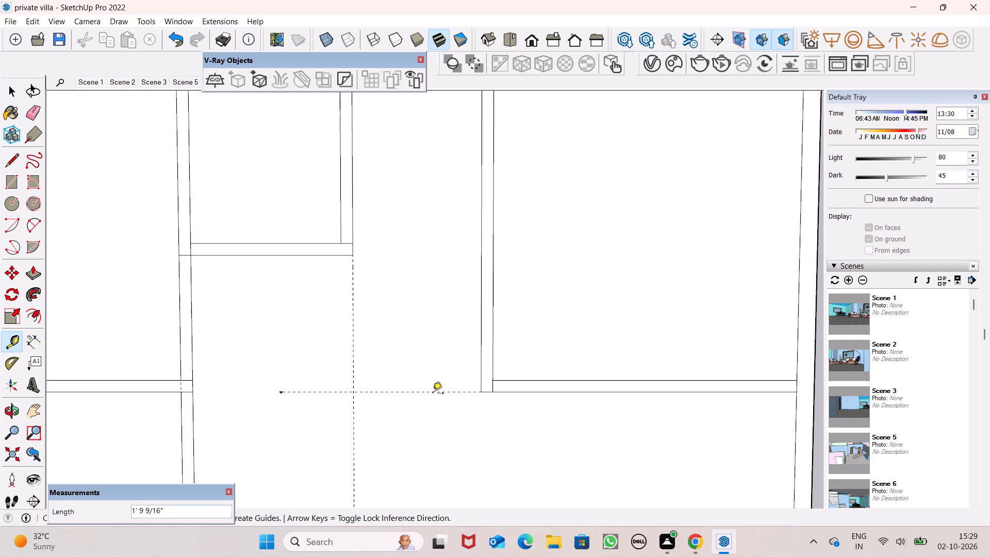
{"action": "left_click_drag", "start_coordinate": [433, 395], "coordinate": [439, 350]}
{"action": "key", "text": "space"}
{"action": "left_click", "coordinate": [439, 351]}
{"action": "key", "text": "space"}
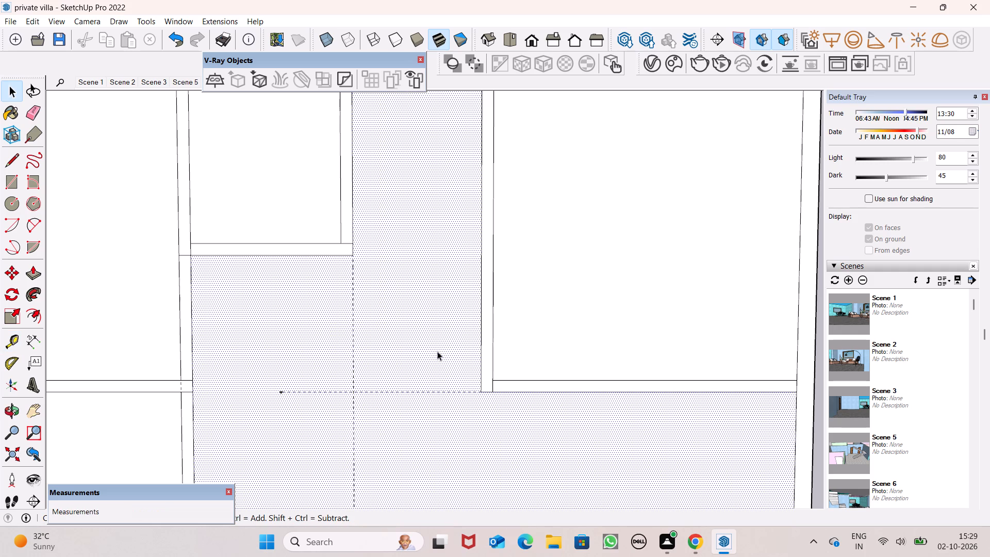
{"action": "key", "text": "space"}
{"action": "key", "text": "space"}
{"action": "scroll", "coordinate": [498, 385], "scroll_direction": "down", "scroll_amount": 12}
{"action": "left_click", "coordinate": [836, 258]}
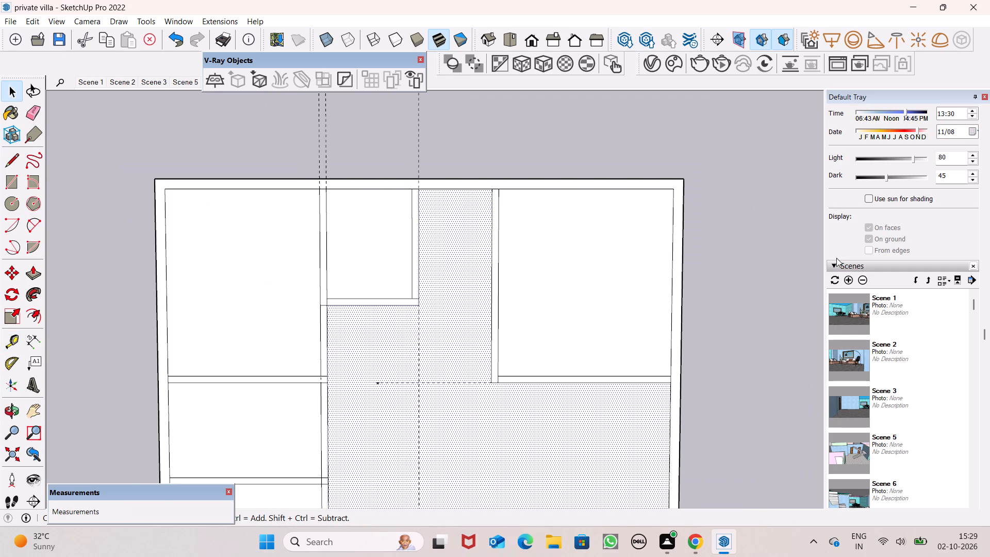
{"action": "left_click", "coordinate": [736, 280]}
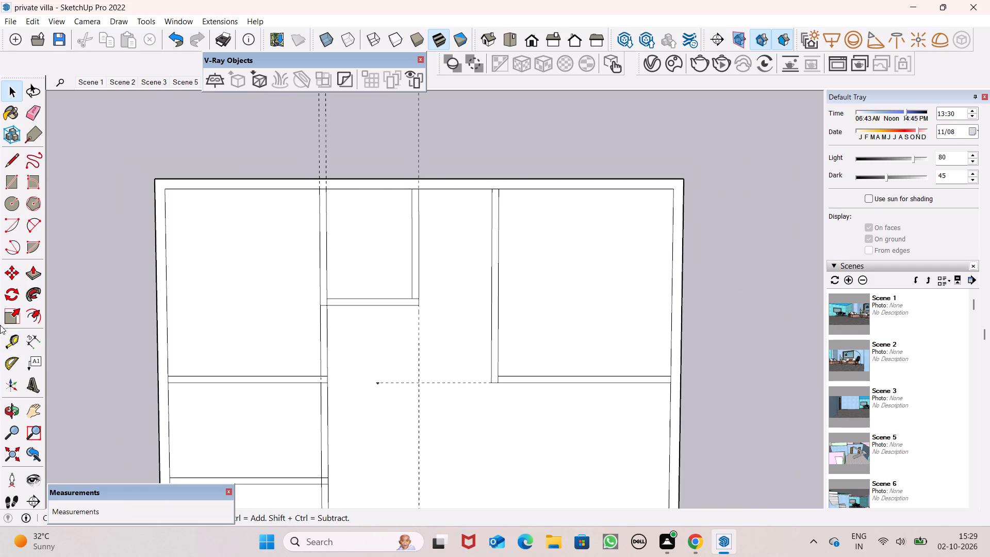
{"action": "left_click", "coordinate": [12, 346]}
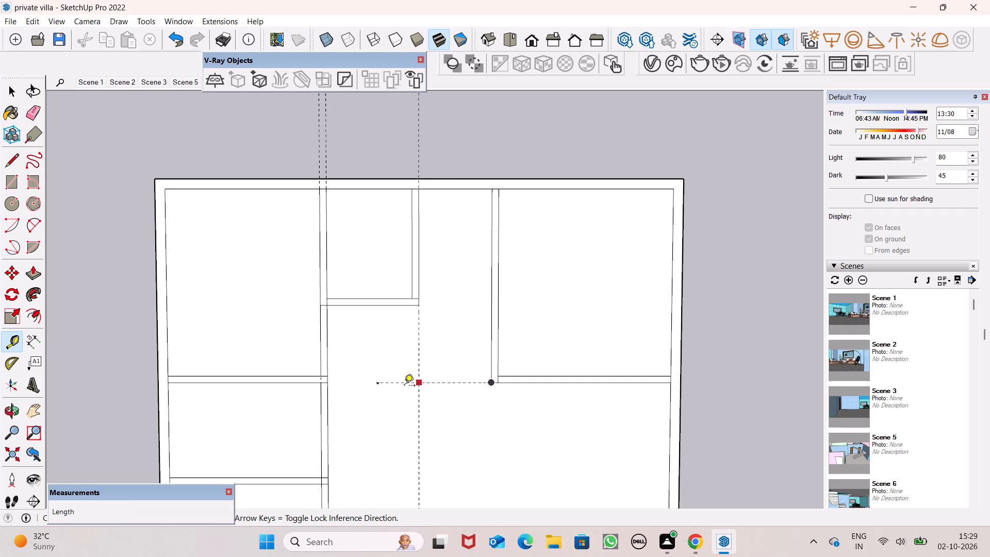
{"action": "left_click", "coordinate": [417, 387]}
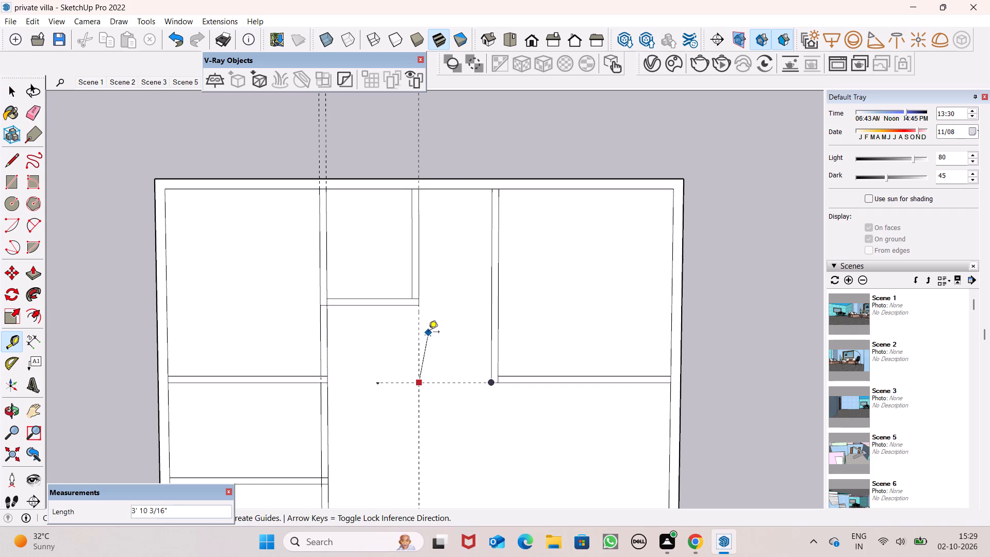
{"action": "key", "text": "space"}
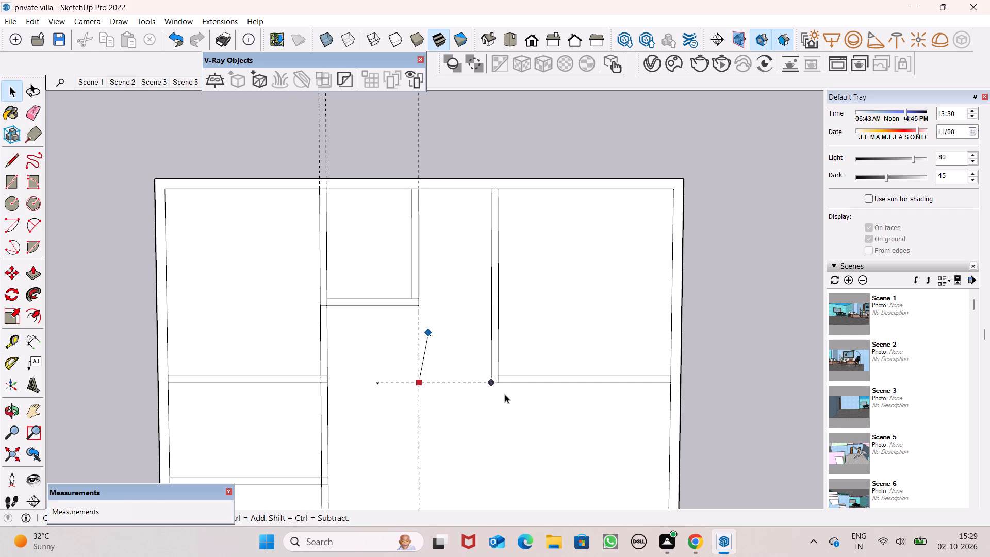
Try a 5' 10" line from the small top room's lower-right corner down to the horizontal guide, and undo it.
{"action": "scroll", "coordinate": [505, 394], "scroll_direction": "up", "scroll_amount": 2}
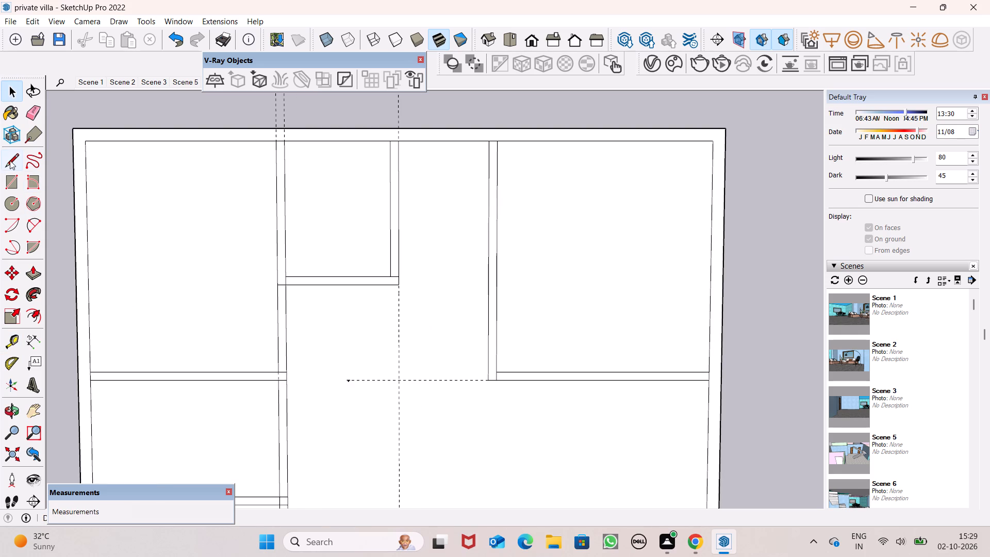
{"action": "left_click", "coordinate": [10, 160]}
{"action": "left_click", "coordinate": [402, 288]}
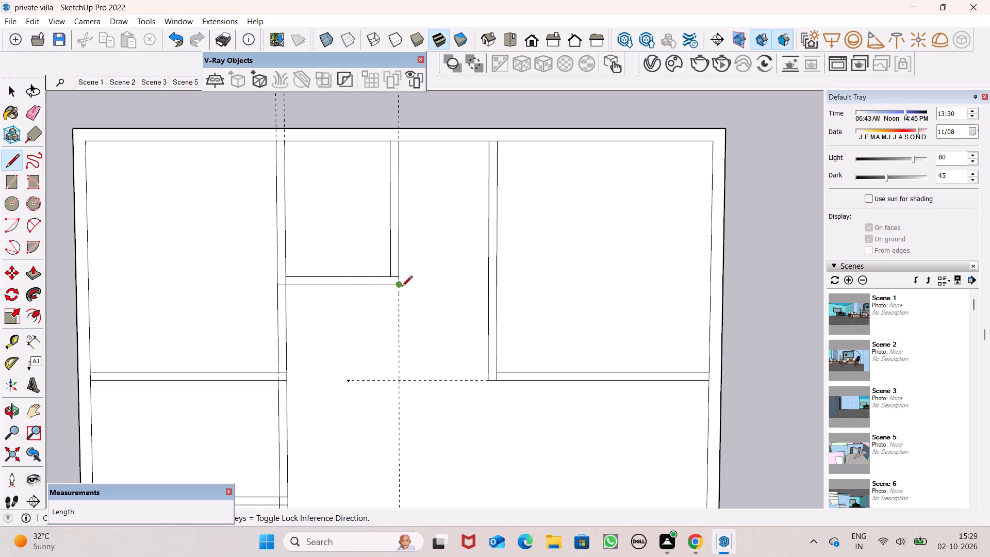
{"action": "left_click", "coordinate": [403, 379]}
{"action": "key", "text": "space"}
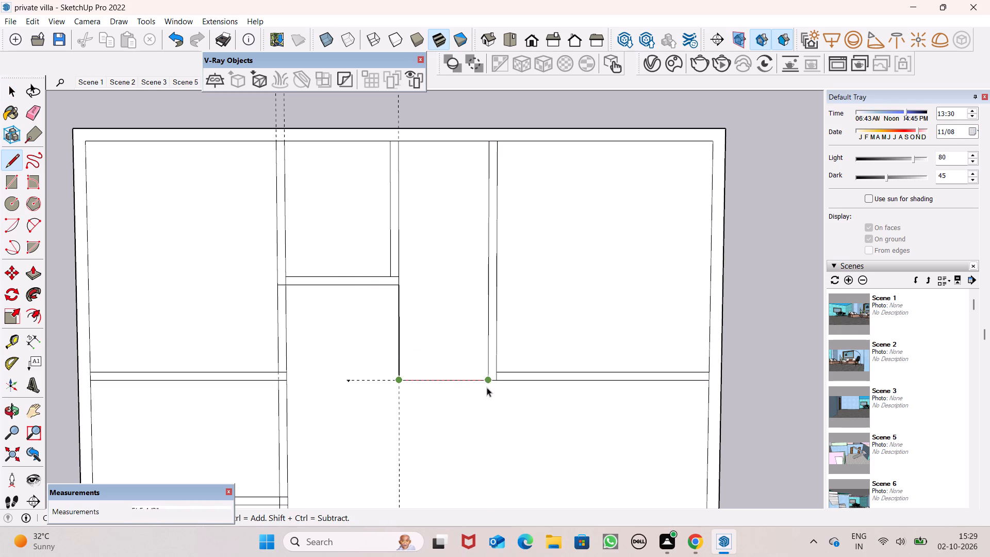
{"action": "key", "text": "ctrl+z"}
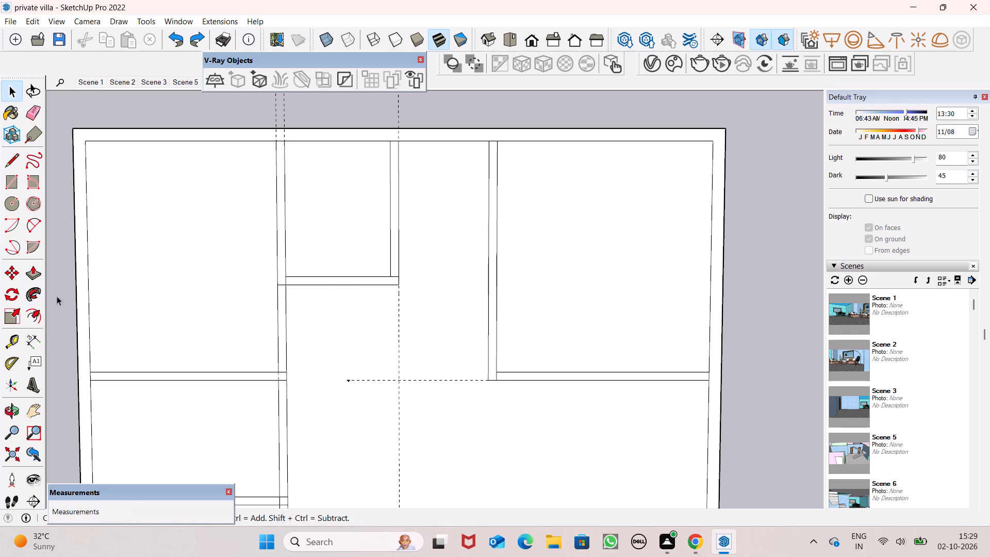
Enclose the top middle space with a 6" by 6' 4" vertical wall and a 6" by 6' 5 1/2" bottom wall ending at the guides.
{"action": "left_click", "coordinate": [9, 182]}
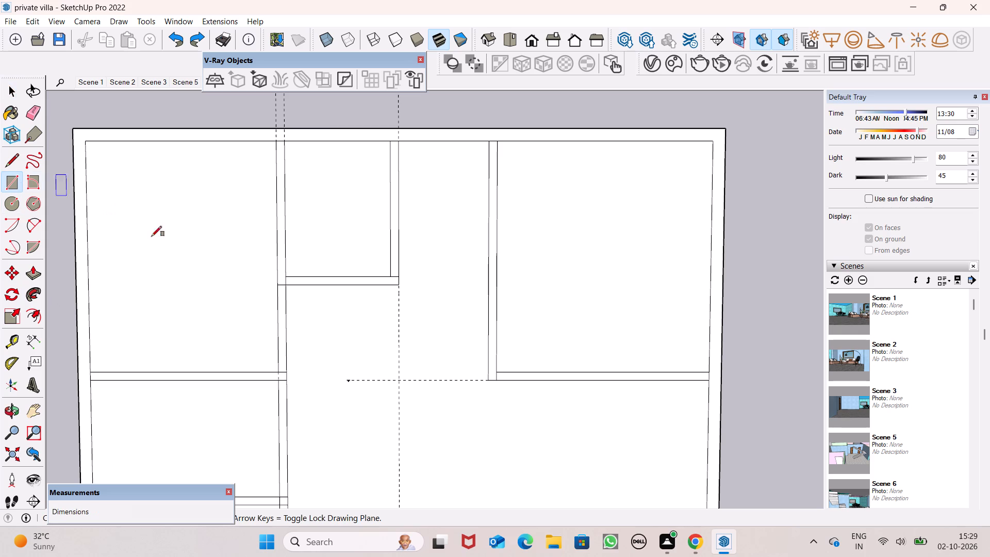
{"action": "left_click_drag", "start_coordinate": [389, 274], "coordinate": [389, 280]}
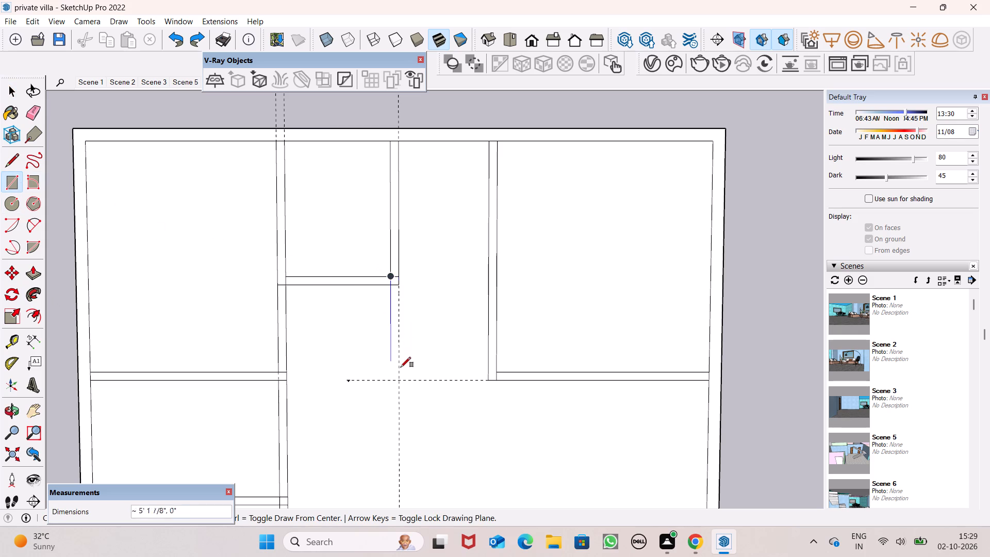
{"action": "left_click", "coordinate": [400, 380]}
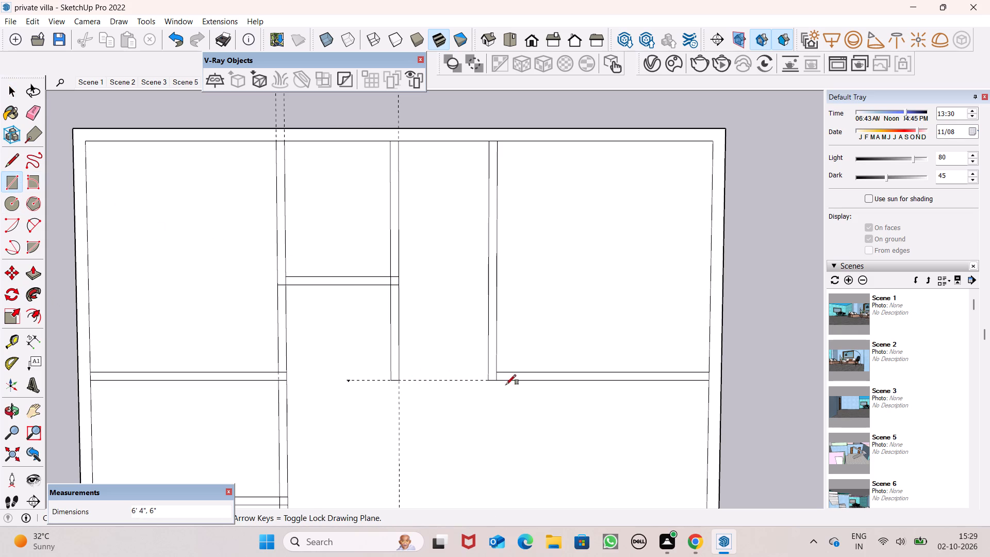
{"action": "left_click", "coordinate": [498, 370]}
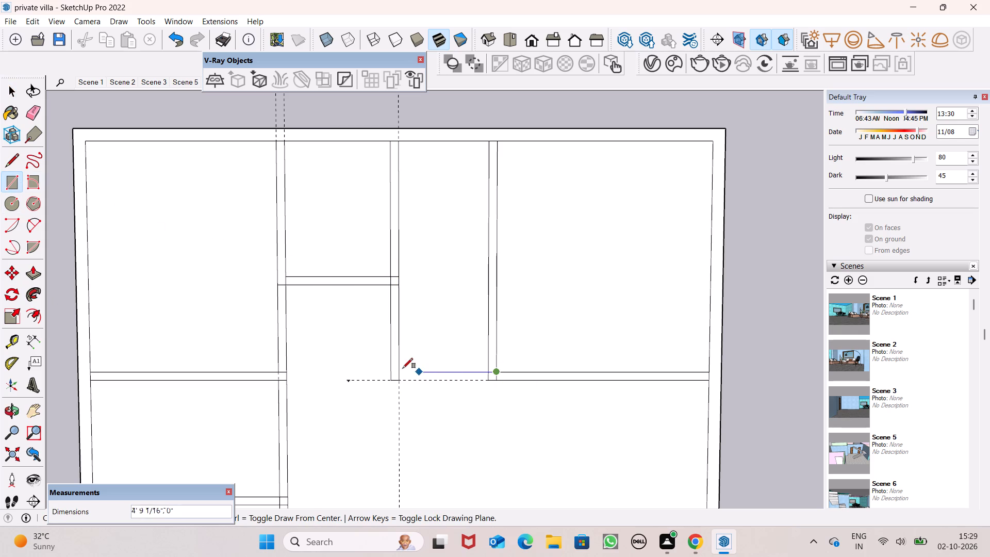
{"action": "left_click", "coordinate": [390, 369]}
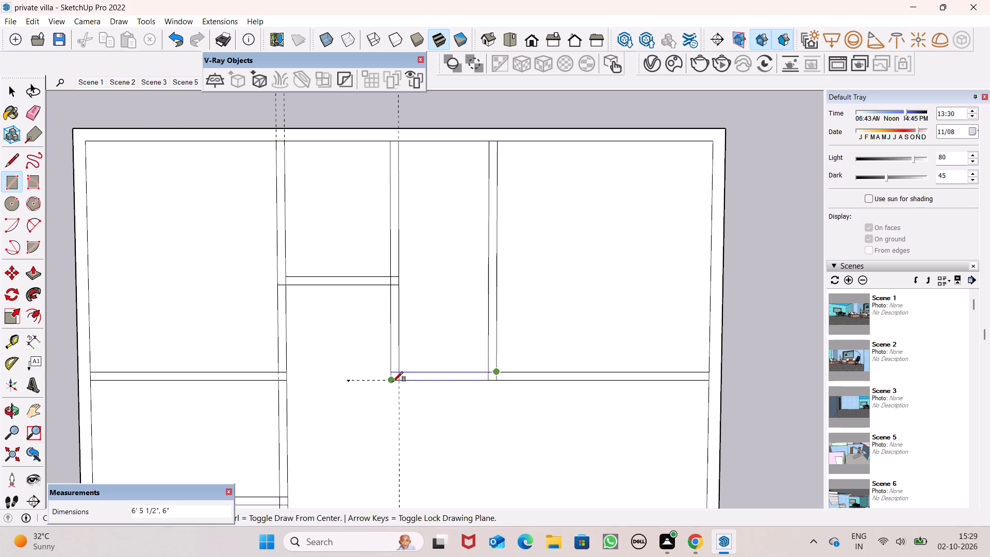
{"action": "left_click", "coordinate": [393, 380]}
{"action": "key", "text": "space"}
{"action": "key", "text": "space"}
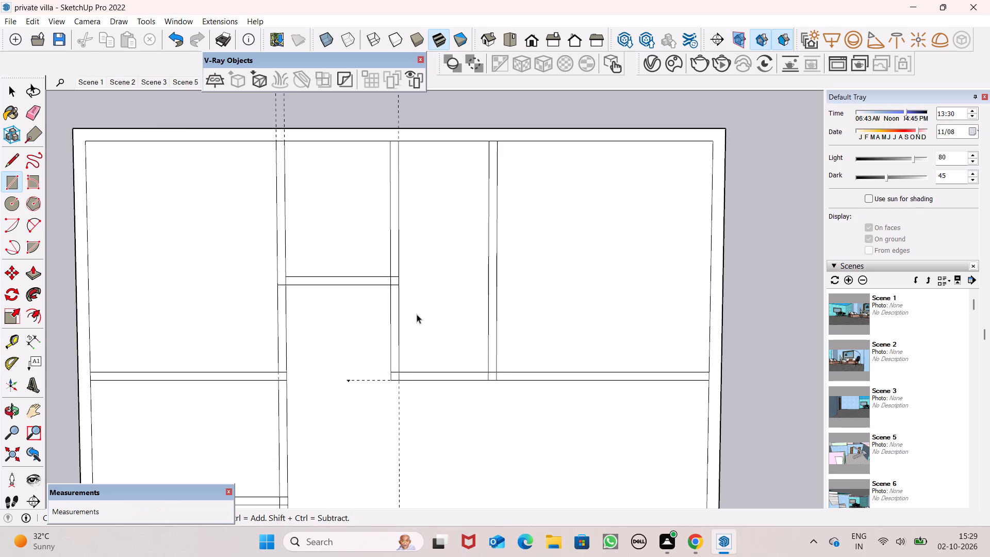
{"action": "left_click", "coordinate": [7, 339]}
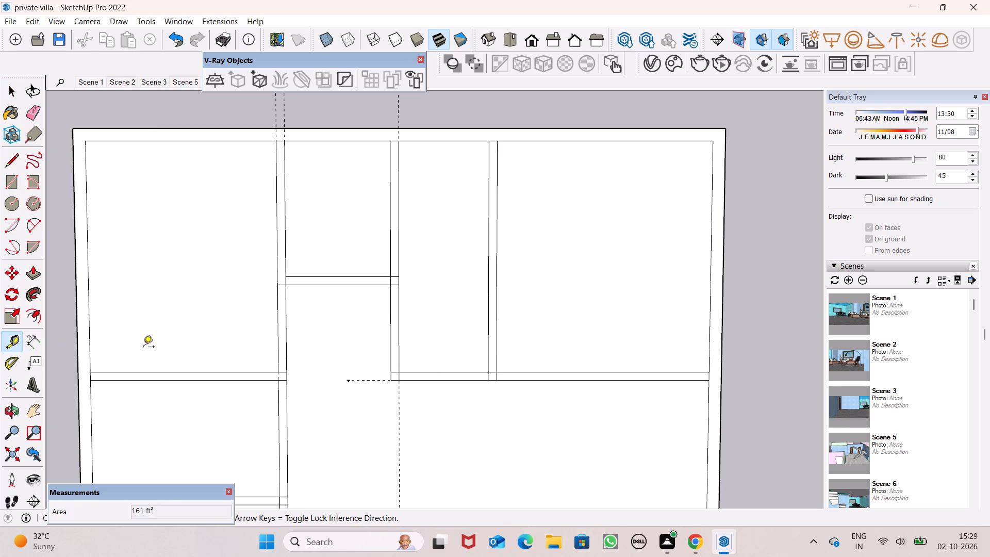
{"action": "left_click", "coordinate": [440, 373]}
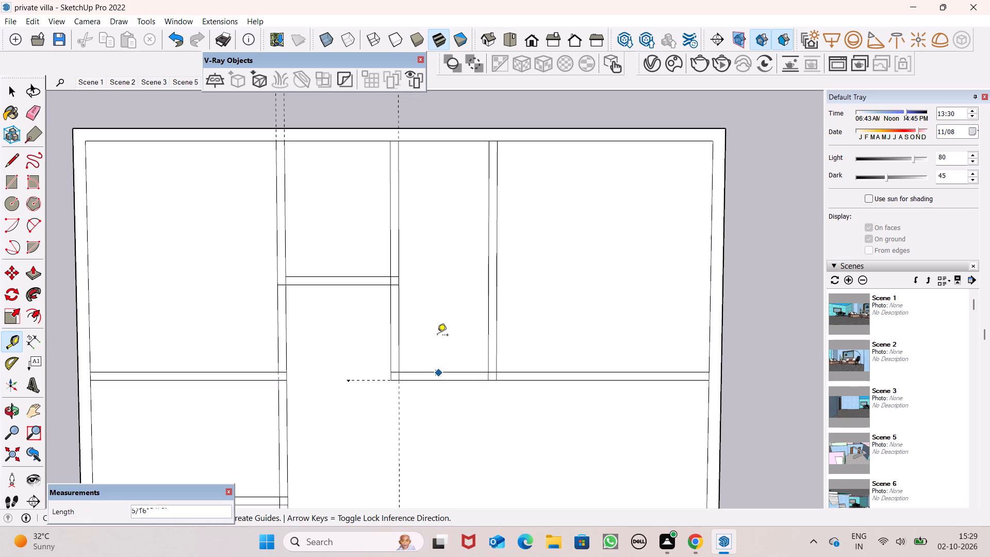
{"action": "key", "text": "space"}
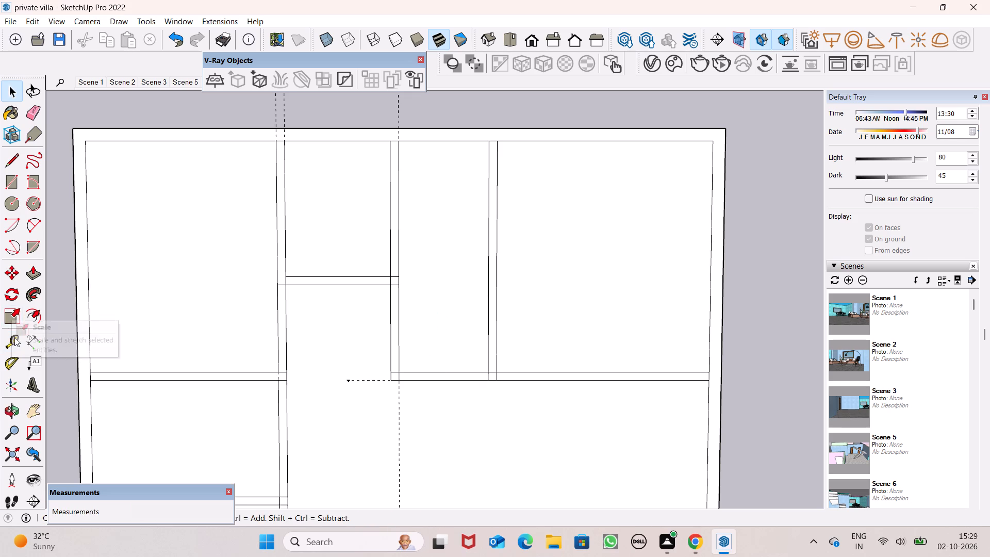
Offset a horizontal guide 6'5" upward from the inner edge of the top middle room's bottom wall.
{"action": "left_click", "coordinate": [15, 340]}
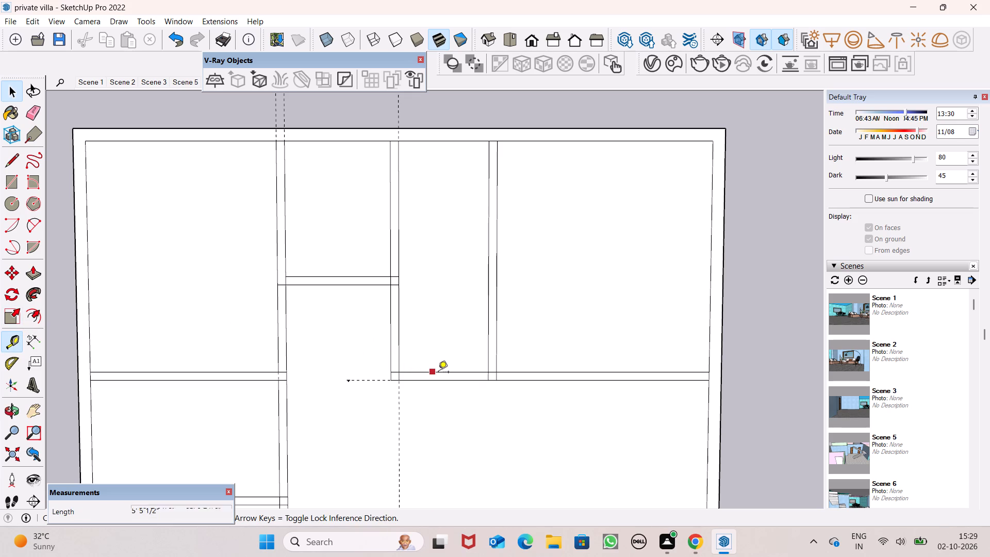
{"action": "left_click", "coordinate": [424, 373]}
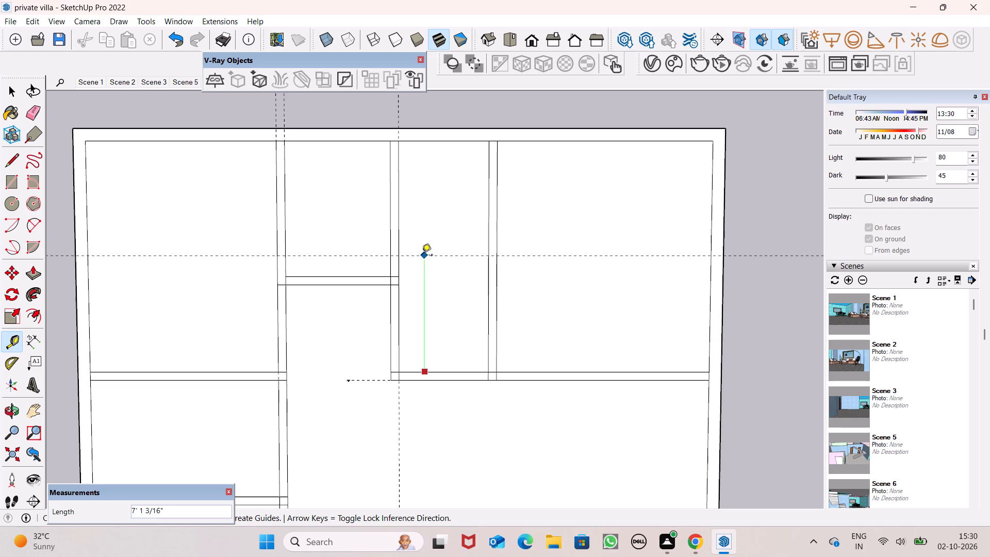
{"action": "key", "text": "6"}
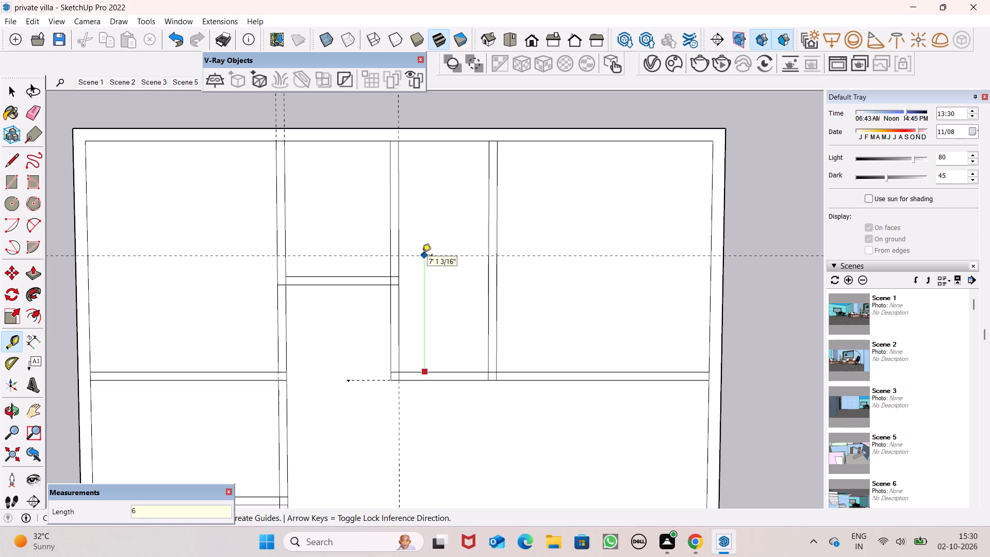
{"action": "key", "text": "apostrophe"}
{"action": "key", "text": "5"}
{"action": "key", "text": "shift+quotedbl"}
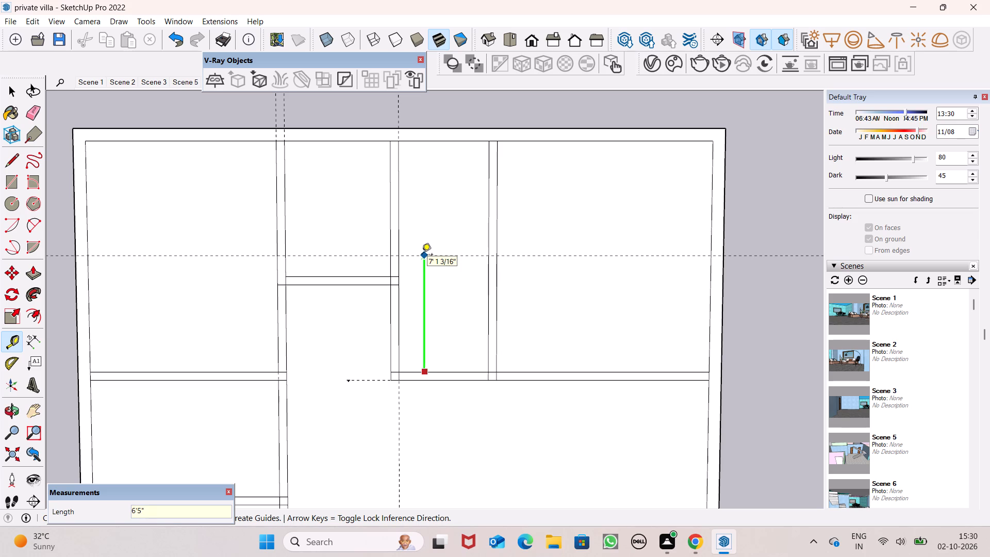
{"action": "key", "text": "Return"}
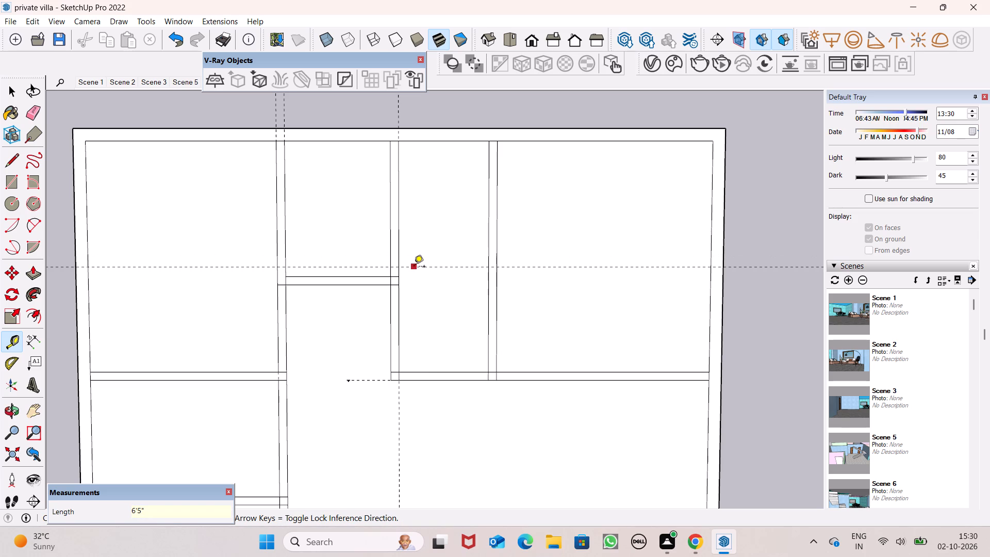
Undo the last guide and offset a horizontal guide 6'6" upward from the inner edge of the top middle room's bottom wall.
{"action": "key", "text": "ctrl+z"}
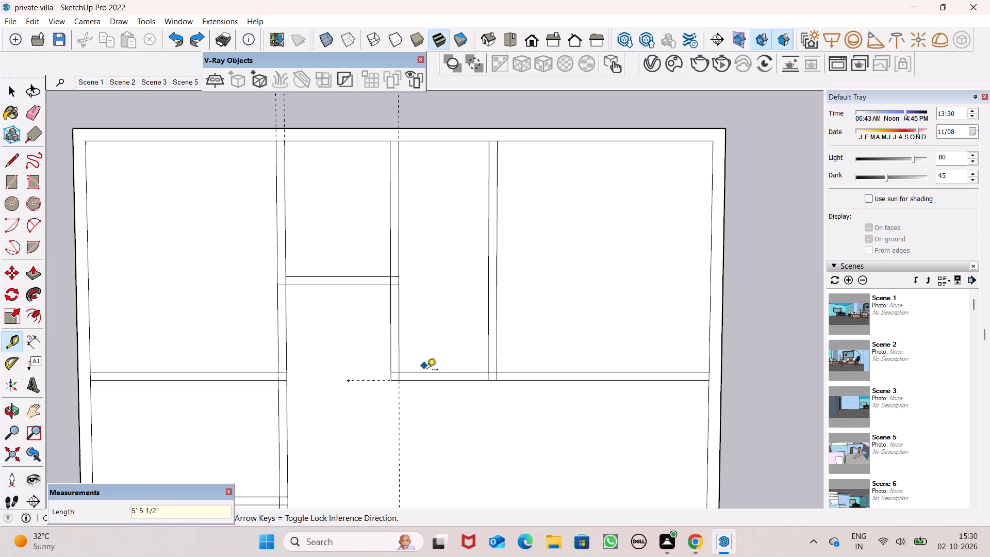
{"action": "left_click_drag", "start_coordinate": [427, 371], "coordinate": [427, 363]}
{"action": "key", "text": "6"}
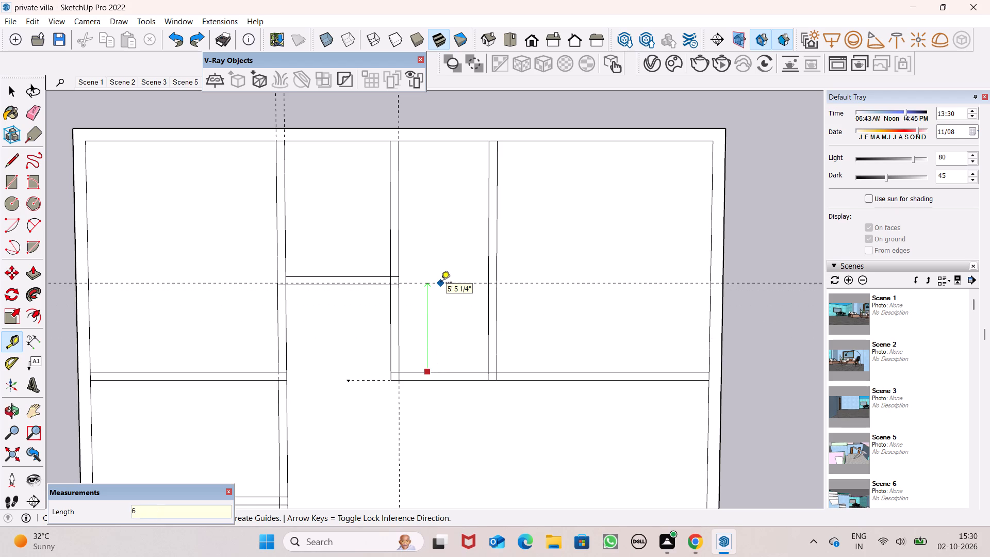
{"action": "key", "text": "apostrophe"}
{"action": "key", "text": "6"}
{"action": "key", "text": "shift+quotedbl"}
{"action": "key", "text": "Return"}
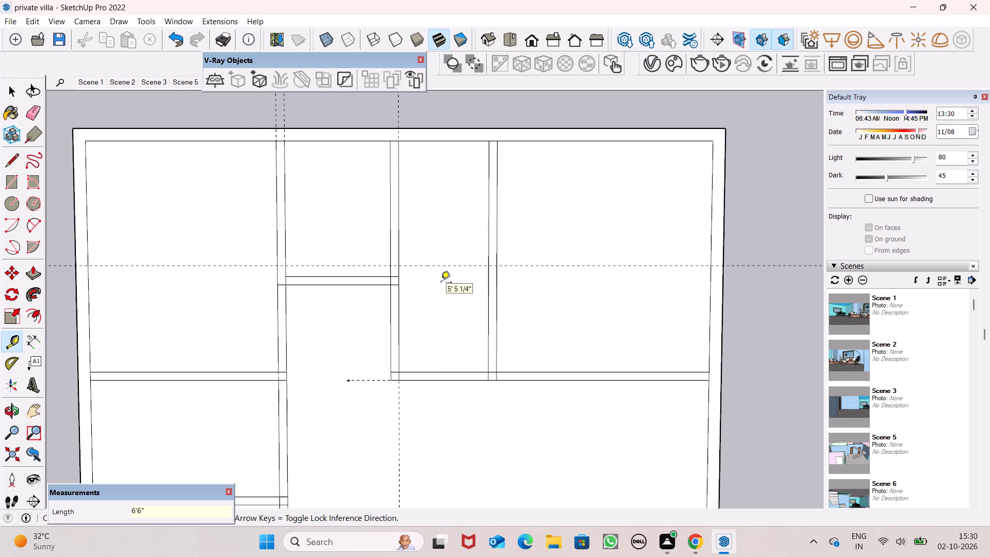
Offset a second horizontal guide 6" above the new guide crossing the top middle room.
{"action": "left_click", "coordinate": [438, 266]}
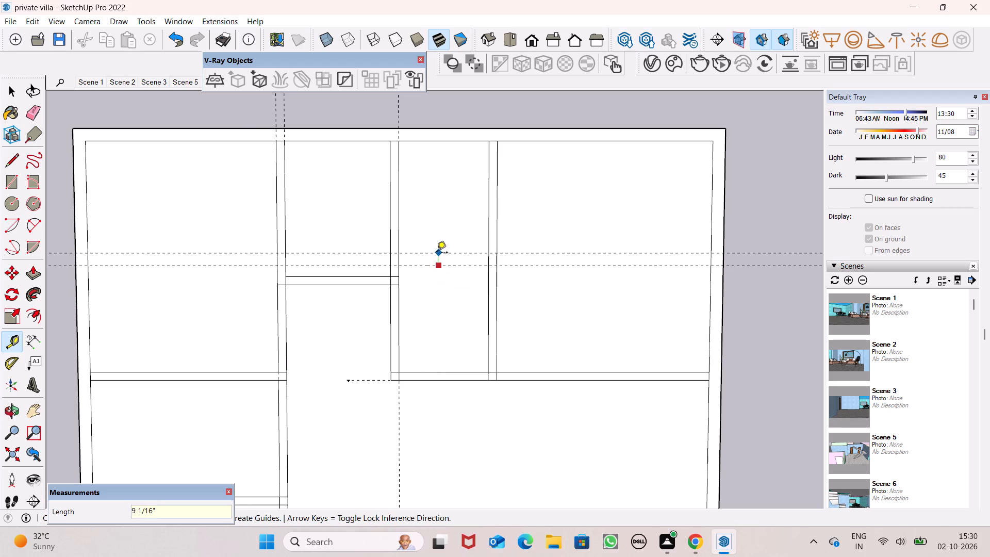
{"action": "key", "text": "6"}
{"action": "key", "text": "shift+quotedbl"}
{"action": "key", "text": "Return"}
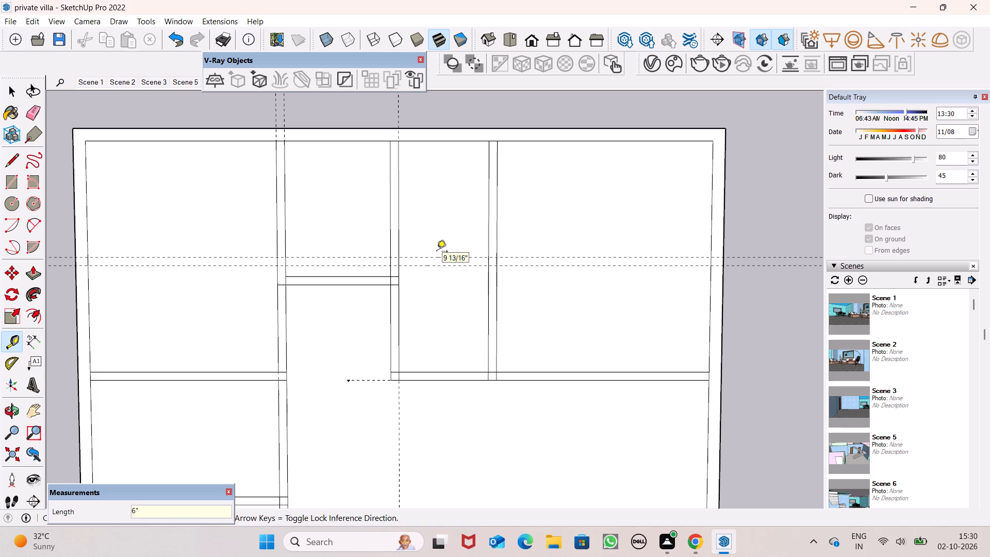
Draw a 6" thick horizontal wall rectangle between the two guides, spanning the top middle room from side wall to side wall.
{"action": "key", "text": "space"}
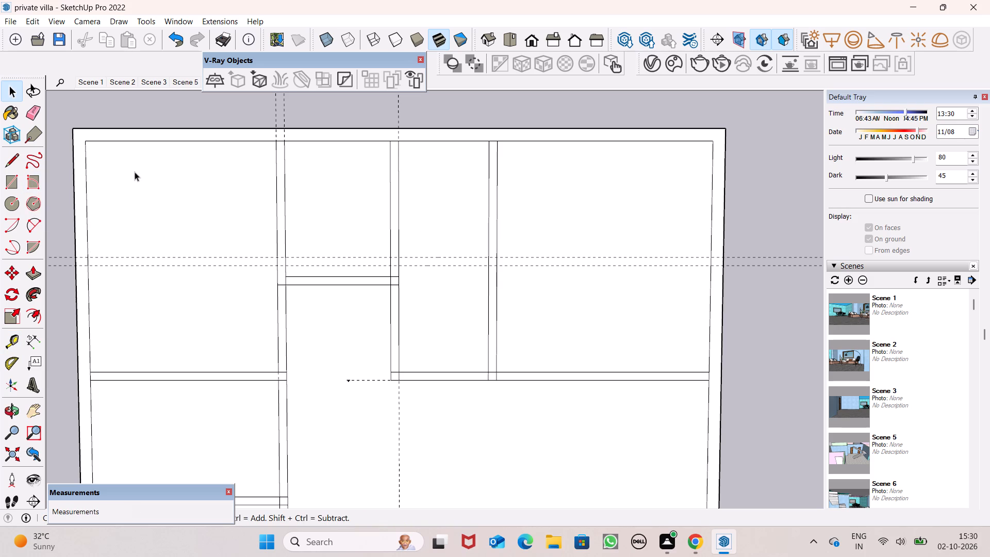
{"action": "left_click", "coordinate": [15, 182]}
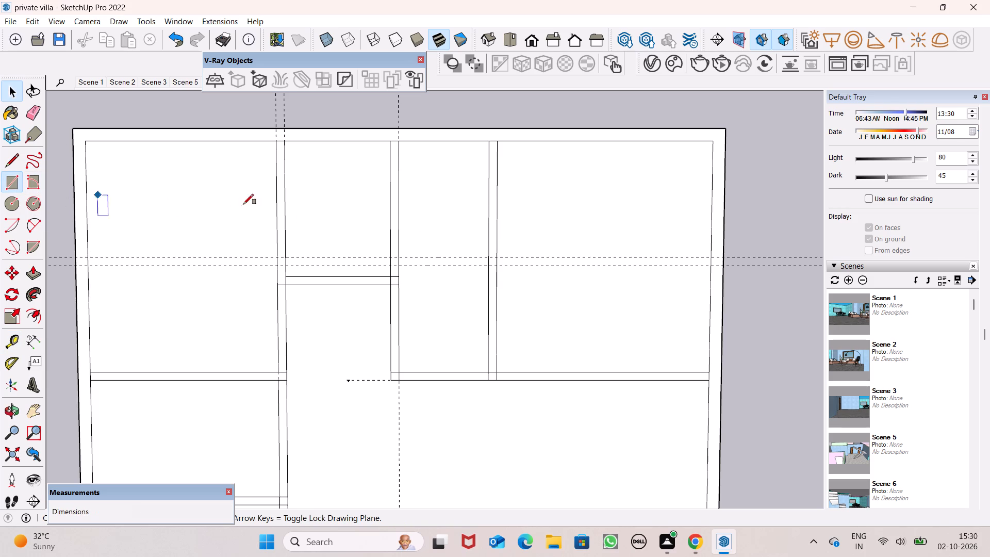
{"action": "left_click", "coordinate": [400, 254]}
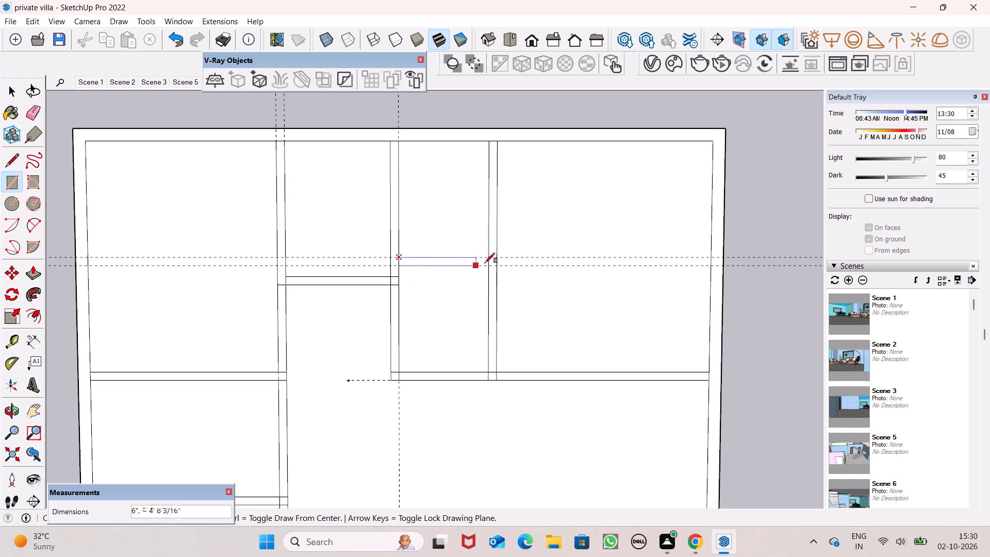
{"action": "left_click", "coordinate": [487, 264]}
{"action": "key", "text": "space"}
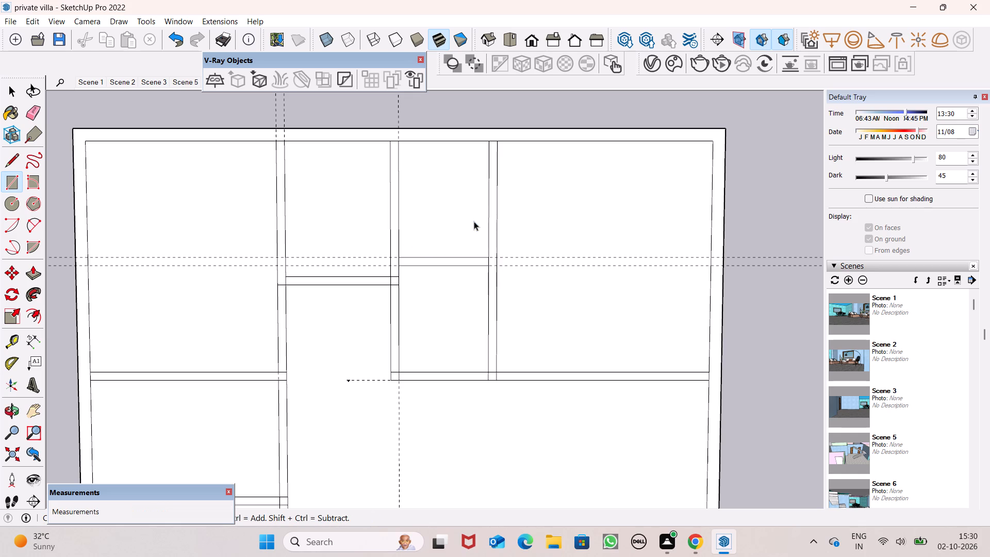
{"action": "key", "text": "space"}
Draw a wall rectangle about 22' 1 7/16" by 6" between the lower horizontal guides, from below the short guide's free end to the right exterior wall.
{"action": "scroll", "coordinate": [463, 221], "scroll_direction": "down", "scroll_amount": 8}
{"action": "scroll", "coordinate": [426, 195], "scroll_direction": "down", "scroll_amount": 12}
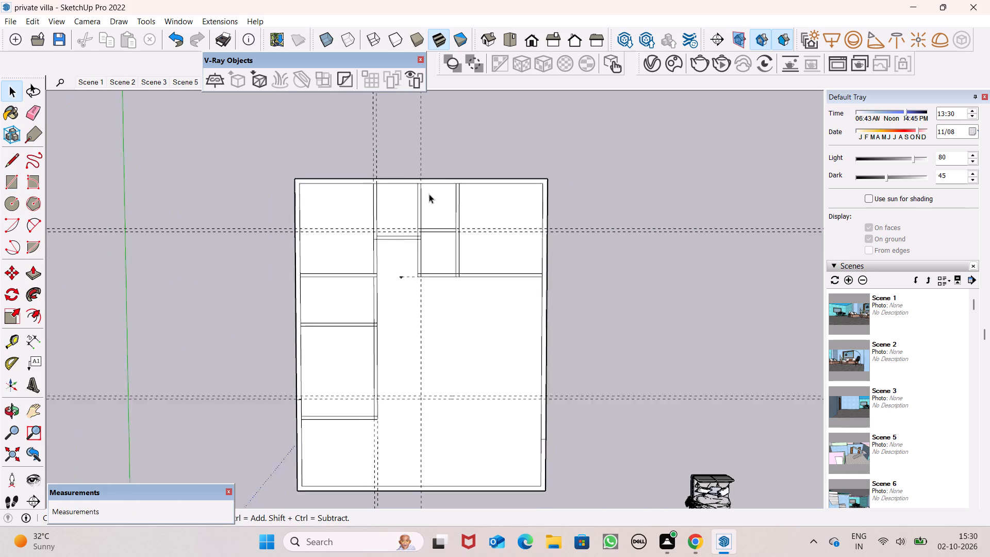
{"action": "scroll", "coordinate": [529, 448], "scroll_direction": "up", "scroll_amount": 2}
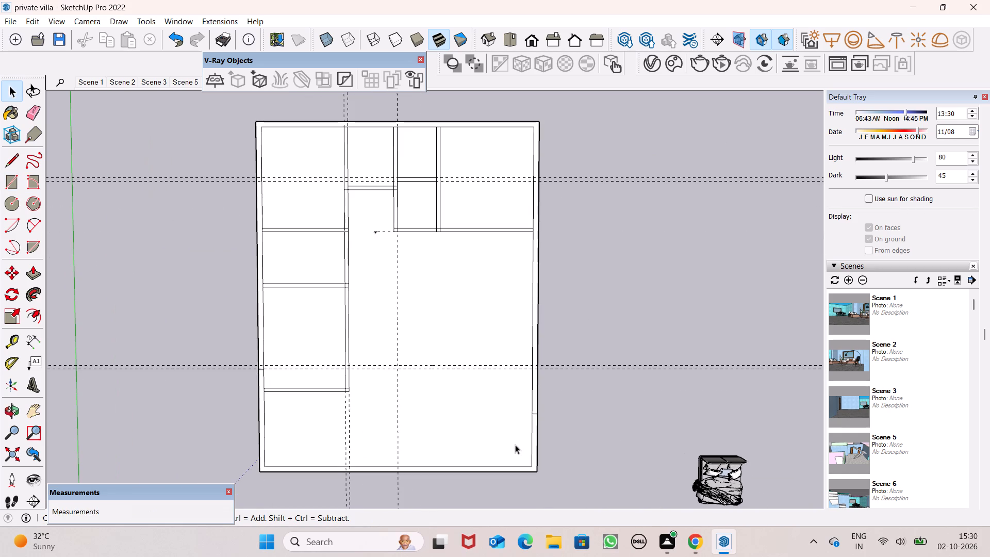
{"action": "scroll", "coordinate": [504, 433], "scroll_direction": "up", "scroll_amount": 6}
{"action": "scroll", "coordinate": [496, 409], "scroll_direction": "down", "scroll_amount": 1}
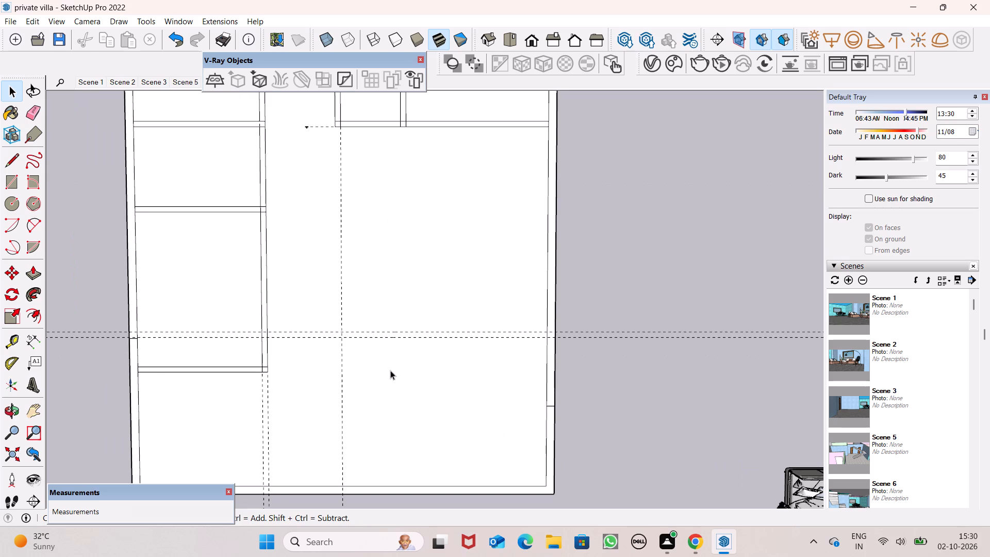
{"action": "scroll", "coordinate": [390, 370], "scroll_direction": "down", "scroll_amount": 1}
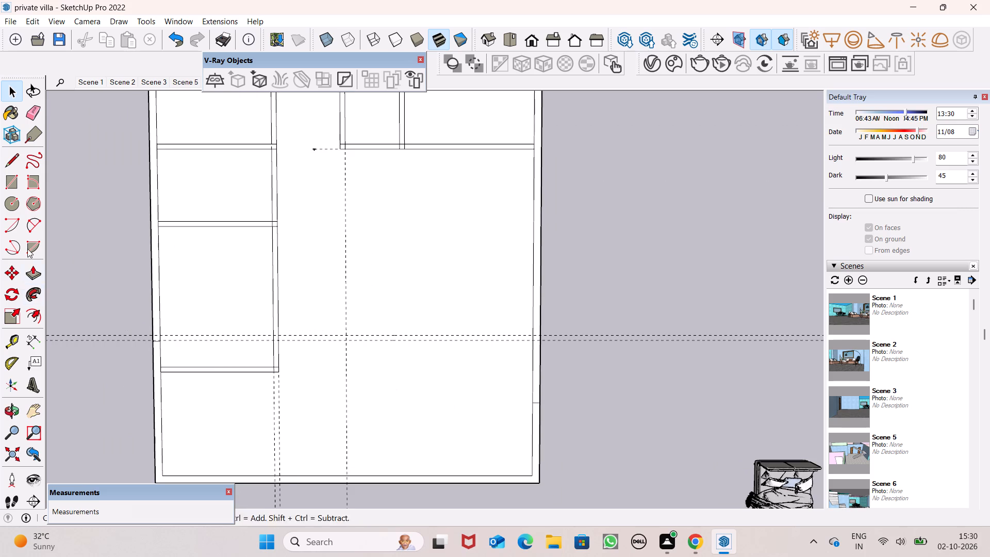
{"action": "left_click", "coordinate": [19, 182]}
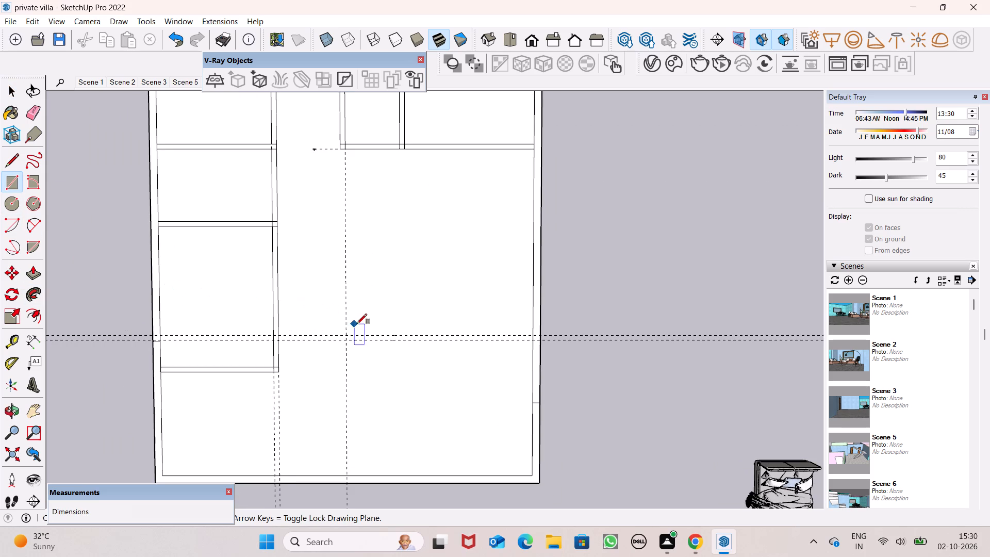
{"action": "scroll", "coordinate": [291, 340], "scroll_direction": "up", "scroll_amount": 4}
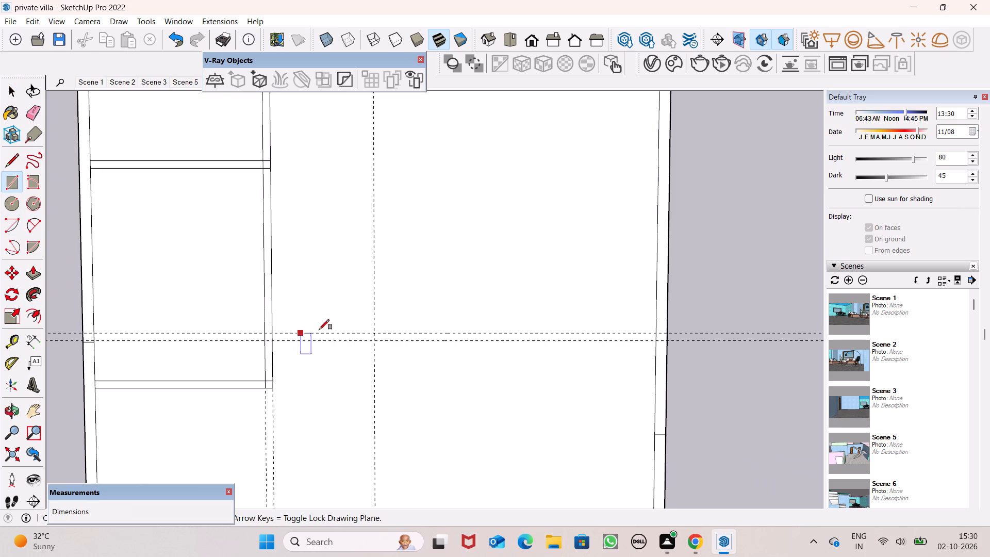
{"action": "left_click", "coordinate": [327, 331]}
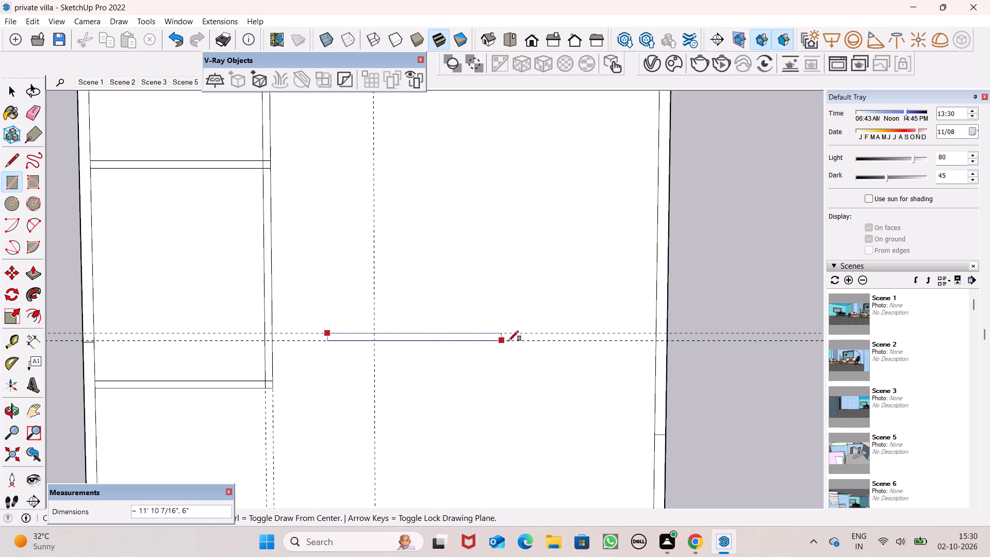
{"action": "left_click", "coordinate": [654, 341]}
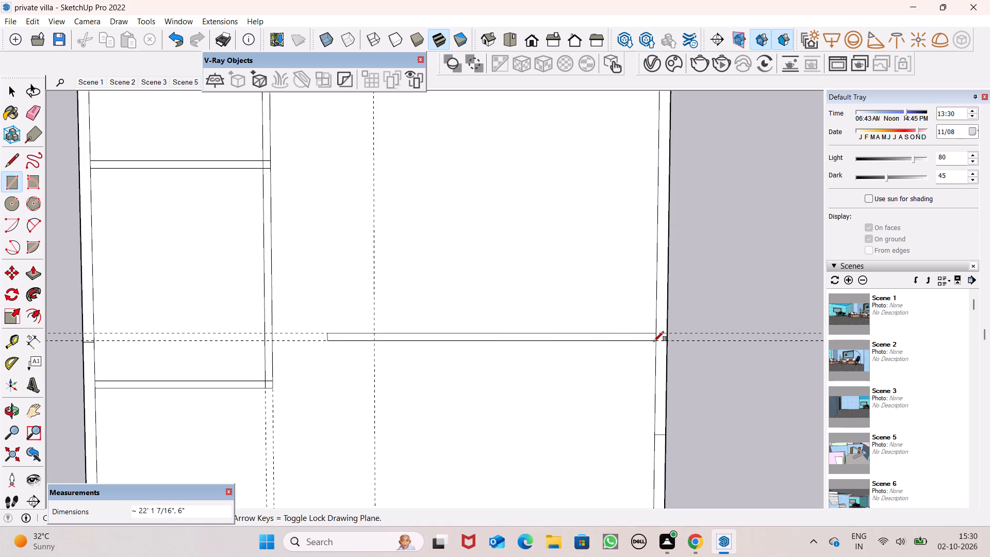
{"action": "key", "text": "space"}
{"action": "key", "text": "space"}
{"action": "key", "text": "space"}
{"action": "right_click_drag", "start_coordinate": [427, 319], "coordinate": [415, 276]}
{"action": "key", "text": "space"}
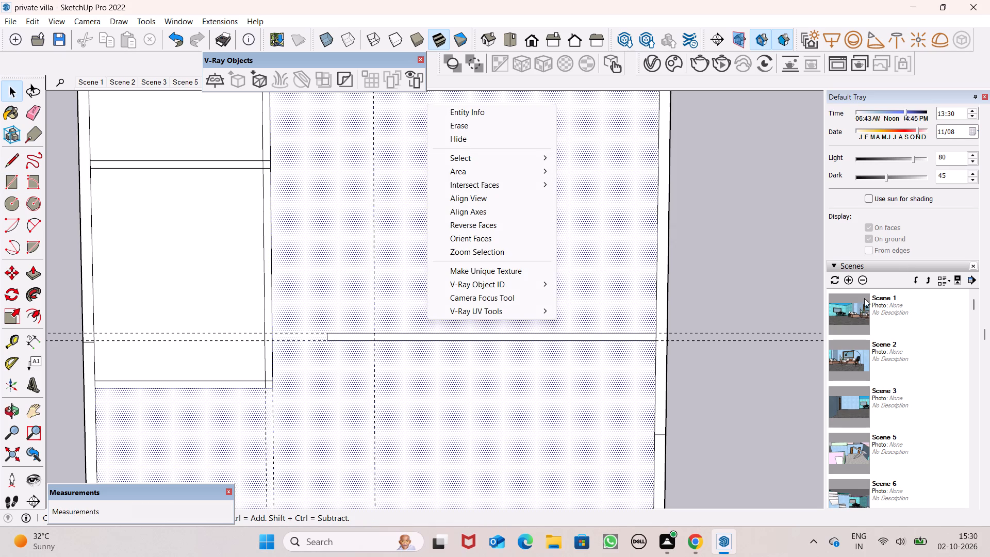
{"action": "left_click", "coordinate": [708, 244]}
{"action": "key", "text": "space"}
Erase the full-length horizontal and vertical construction guides crossing the floor plan.
{"action": "scroll", "coordinate": [563, 242], "scroll_direction": "down", "scroll_amount": 11}
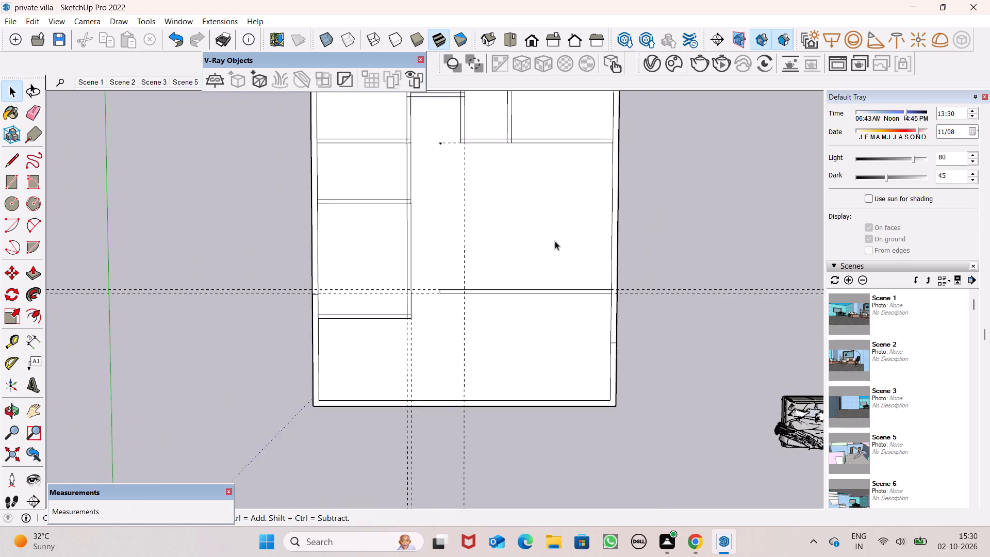
{"action": "scroll", "coordinate": [555, 241], "scroll_direction": "down", "scroll_amount": 13}
{"action": "scroll", "coordinate": [539, 236], "scroll_direction": "down", "scroll_amount": 8}
{"action": "scroll", "coordinate": [532, 306], "scroll_direction": "down", "scroll_amount": 6}
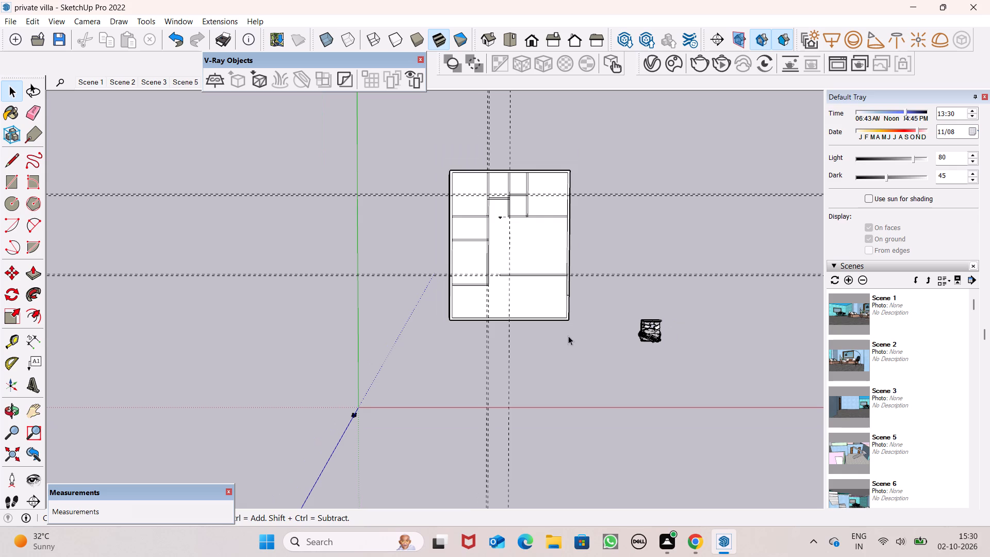
{"action": "scroll", "coordinate": [610, 306], "scroll_direction": "up", "scroll_amount": 4}
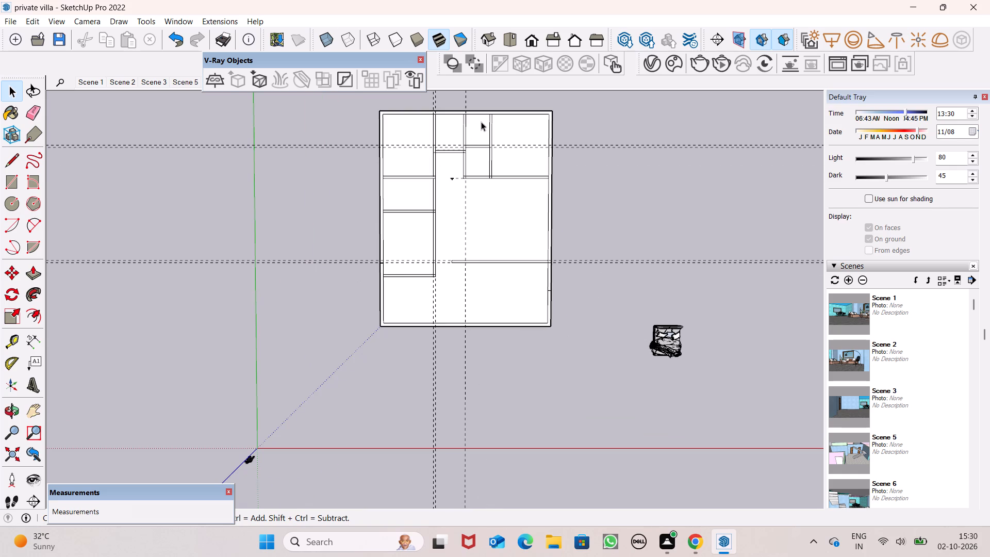
{"action": "scroll", "coordinate": [483, 116], "scroll_direction": "up", "scroll_amount": 6}
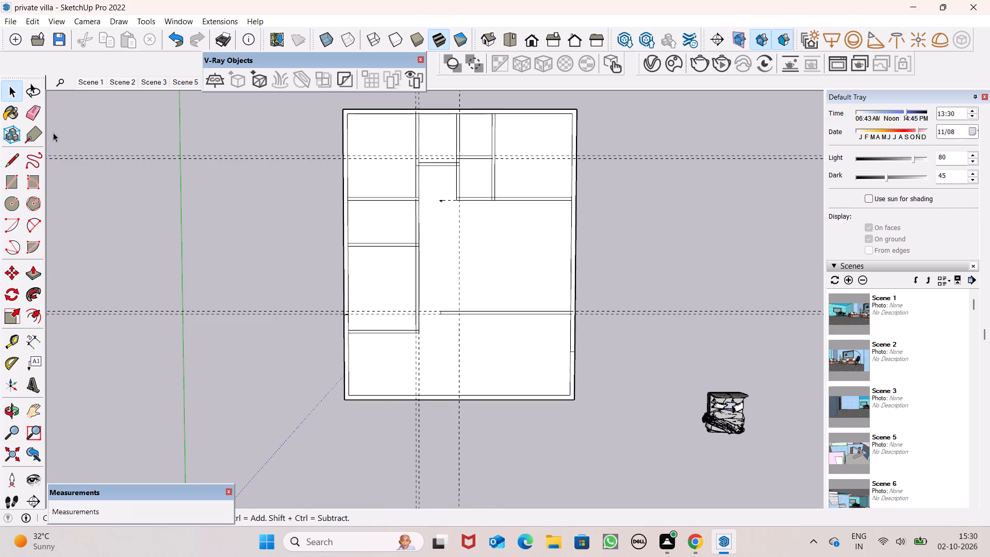
{"action": "scroll", "coordinate": [54, 134], "scroll_direction": "down", "scroll_amount": 7}
{"action": "scroll", "coordinate": [102, 225], "scroll_direction": "down", "scroll_amount": 4}
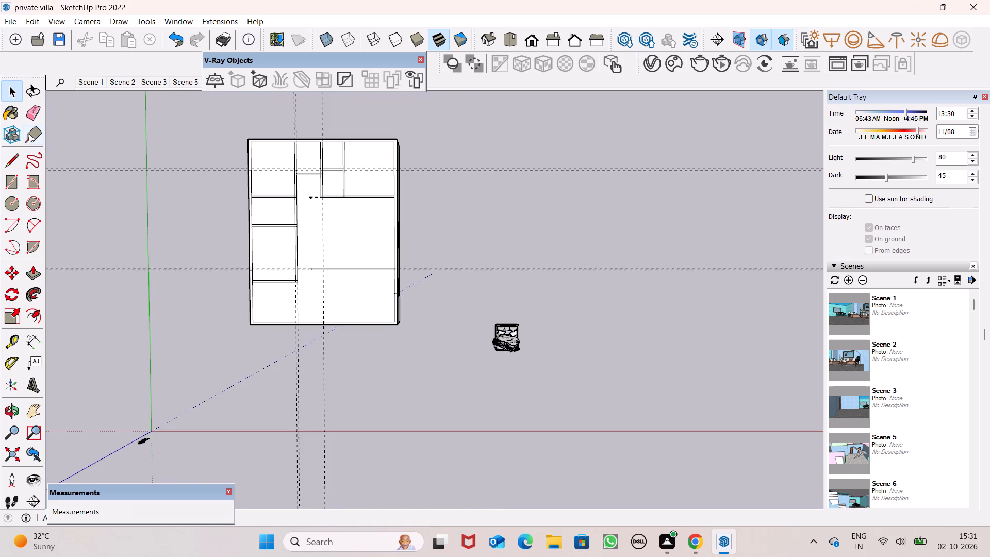
{"action": "left_click", "coordinate": [40, 114]}
{"action": "left_click_drag", "start_coordinate": [164, 161], "coordinate": [171, 214]}
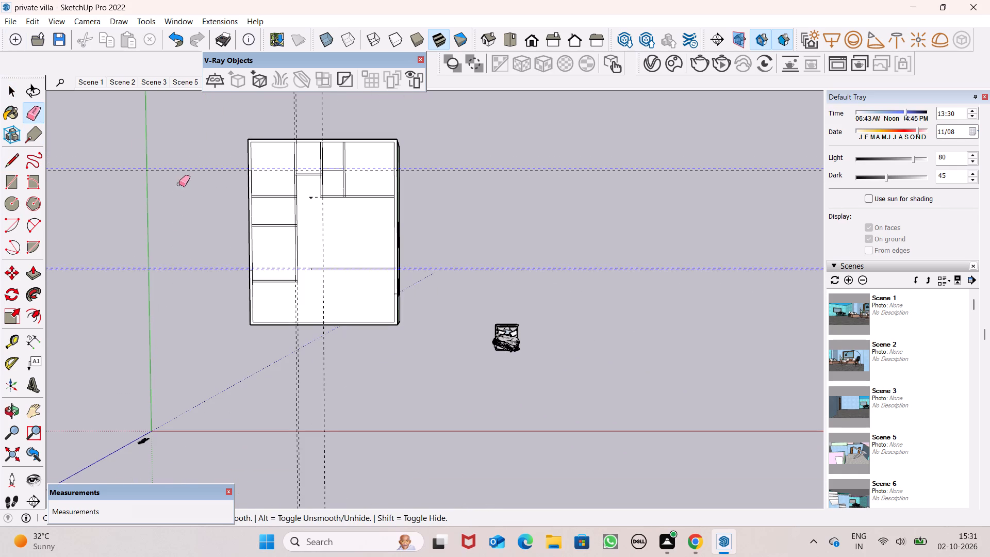
{"action": "left_click_drag", "start_coordinate": [233, 135], "coordinate": [332, 114]}
{"action": "left_click_drag", "start_coordinate": [208, 159], "coordinate": [208, 165]}
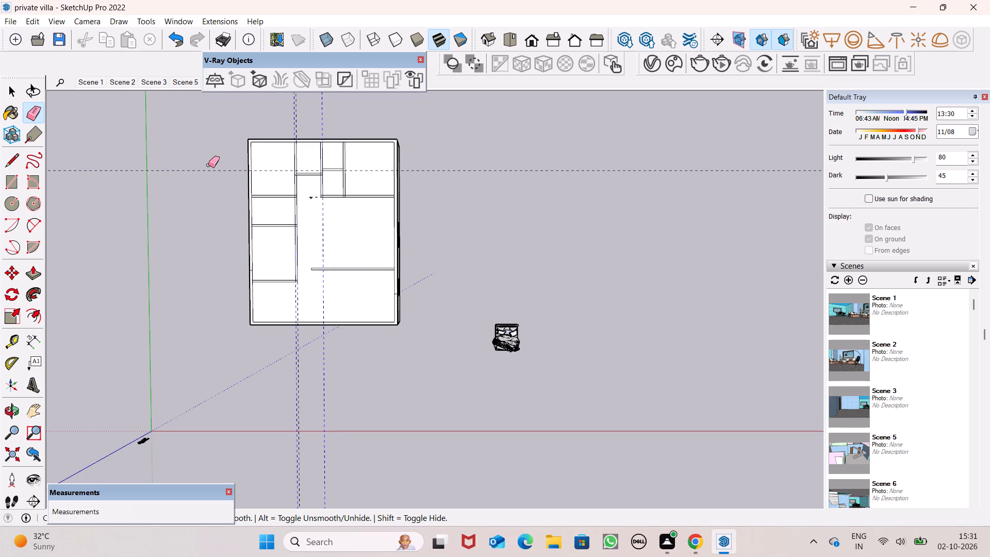
{"action": "left_click_drag", "start_coordinate": [208, 165], "coordinate": [217, 165]}
{"action": "left_click_drag", "start_coordinate": [237, 151], "coordinate": [228, 164]}
{"action": "left_click_drag", "start_coordinate": [289, 108], "coordinate": [306, 108]}
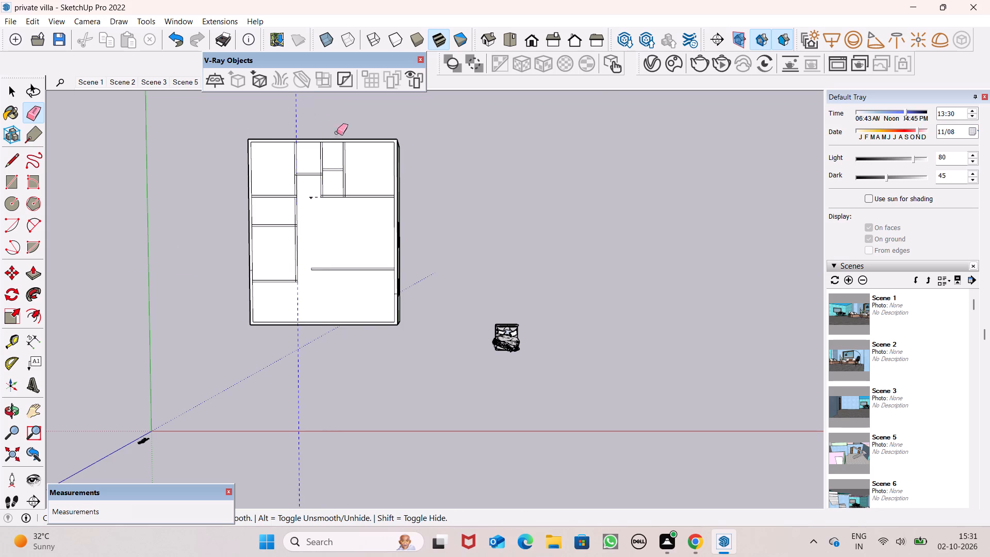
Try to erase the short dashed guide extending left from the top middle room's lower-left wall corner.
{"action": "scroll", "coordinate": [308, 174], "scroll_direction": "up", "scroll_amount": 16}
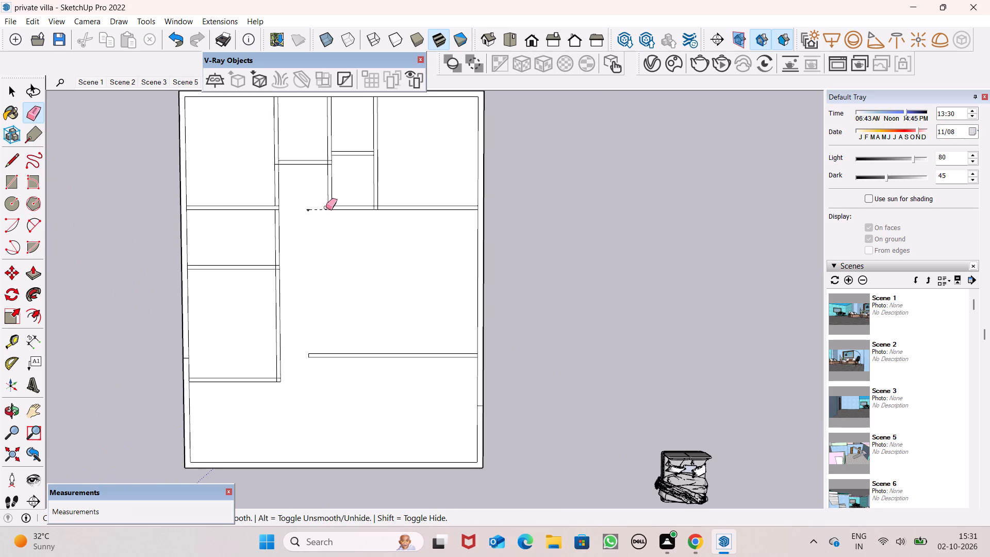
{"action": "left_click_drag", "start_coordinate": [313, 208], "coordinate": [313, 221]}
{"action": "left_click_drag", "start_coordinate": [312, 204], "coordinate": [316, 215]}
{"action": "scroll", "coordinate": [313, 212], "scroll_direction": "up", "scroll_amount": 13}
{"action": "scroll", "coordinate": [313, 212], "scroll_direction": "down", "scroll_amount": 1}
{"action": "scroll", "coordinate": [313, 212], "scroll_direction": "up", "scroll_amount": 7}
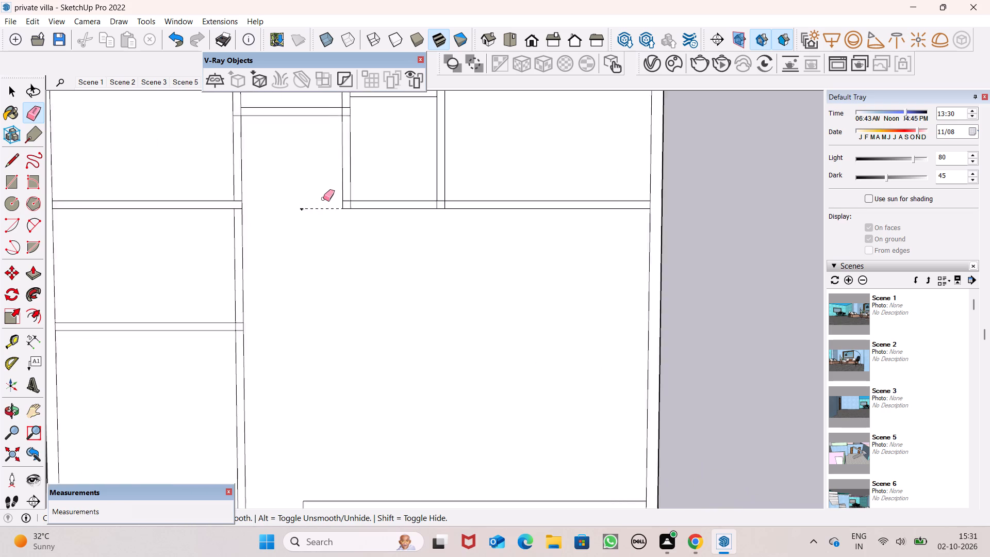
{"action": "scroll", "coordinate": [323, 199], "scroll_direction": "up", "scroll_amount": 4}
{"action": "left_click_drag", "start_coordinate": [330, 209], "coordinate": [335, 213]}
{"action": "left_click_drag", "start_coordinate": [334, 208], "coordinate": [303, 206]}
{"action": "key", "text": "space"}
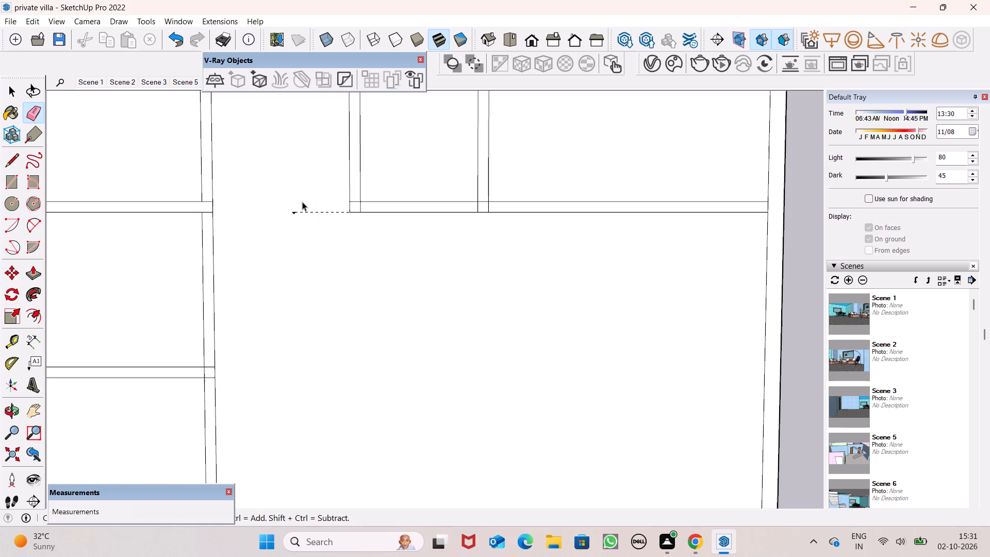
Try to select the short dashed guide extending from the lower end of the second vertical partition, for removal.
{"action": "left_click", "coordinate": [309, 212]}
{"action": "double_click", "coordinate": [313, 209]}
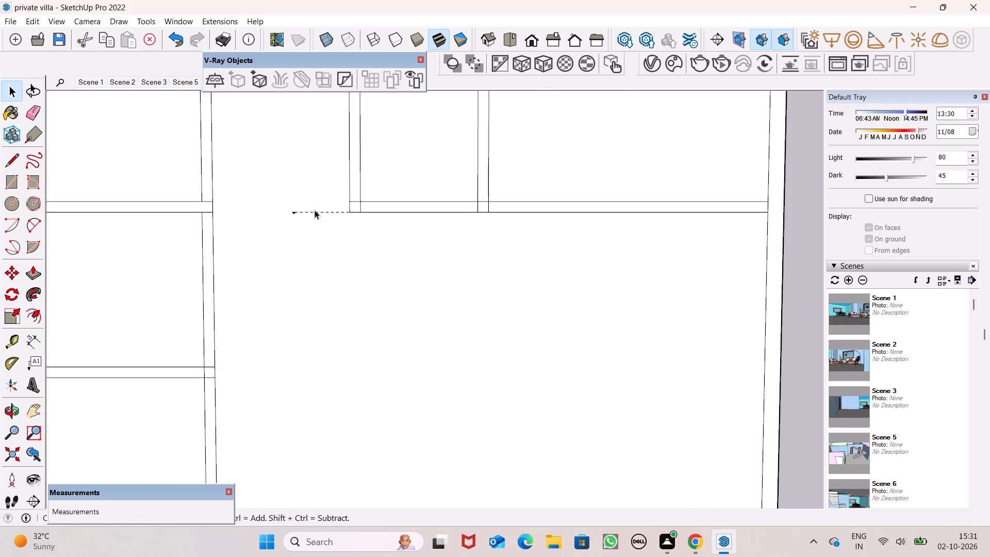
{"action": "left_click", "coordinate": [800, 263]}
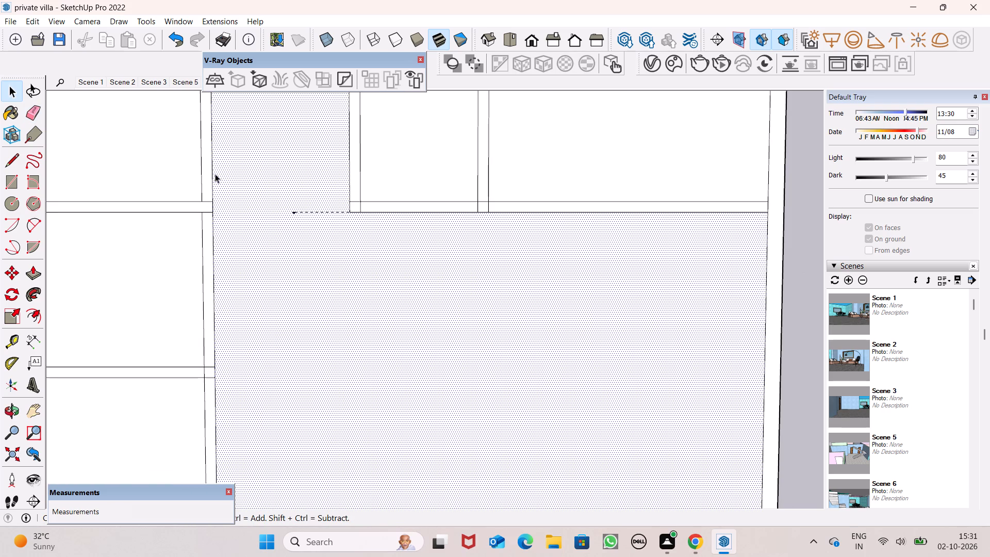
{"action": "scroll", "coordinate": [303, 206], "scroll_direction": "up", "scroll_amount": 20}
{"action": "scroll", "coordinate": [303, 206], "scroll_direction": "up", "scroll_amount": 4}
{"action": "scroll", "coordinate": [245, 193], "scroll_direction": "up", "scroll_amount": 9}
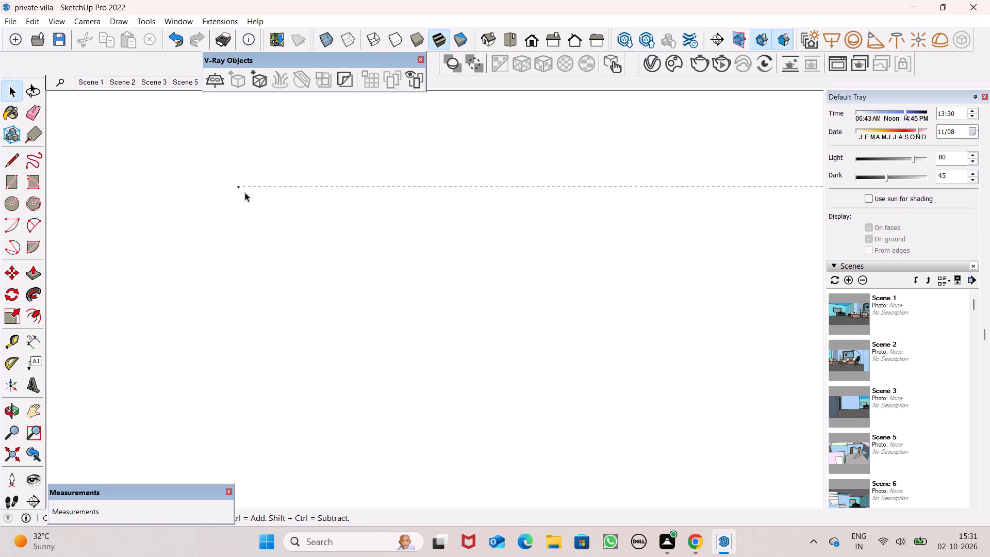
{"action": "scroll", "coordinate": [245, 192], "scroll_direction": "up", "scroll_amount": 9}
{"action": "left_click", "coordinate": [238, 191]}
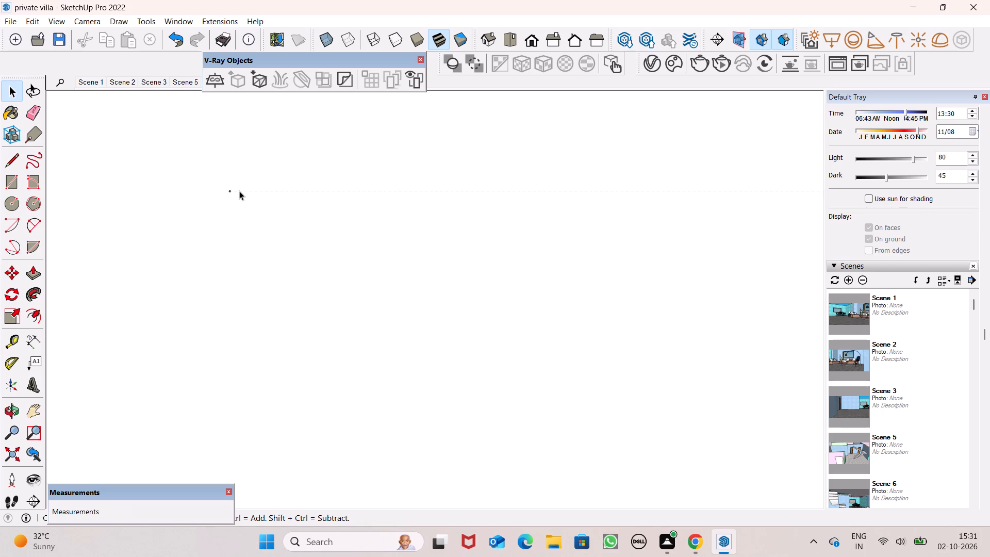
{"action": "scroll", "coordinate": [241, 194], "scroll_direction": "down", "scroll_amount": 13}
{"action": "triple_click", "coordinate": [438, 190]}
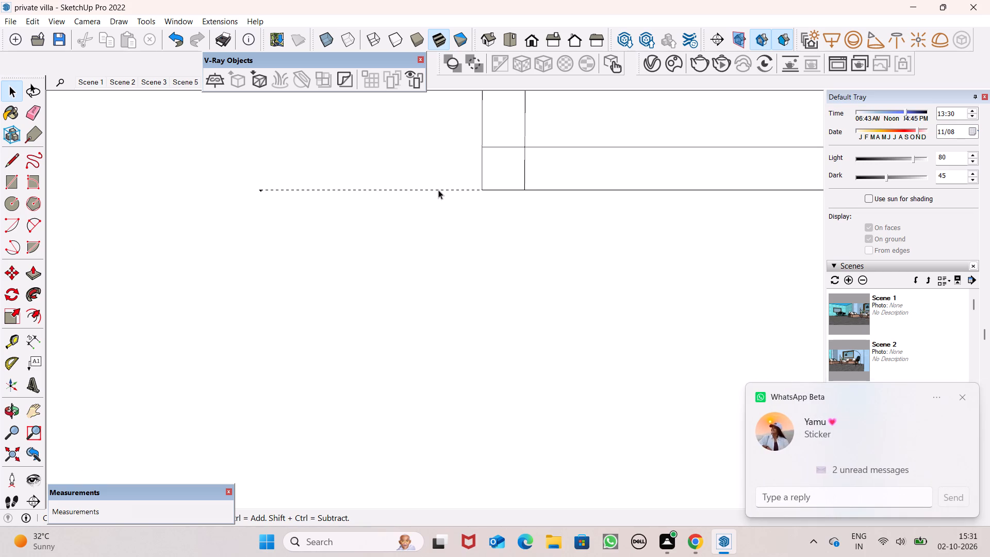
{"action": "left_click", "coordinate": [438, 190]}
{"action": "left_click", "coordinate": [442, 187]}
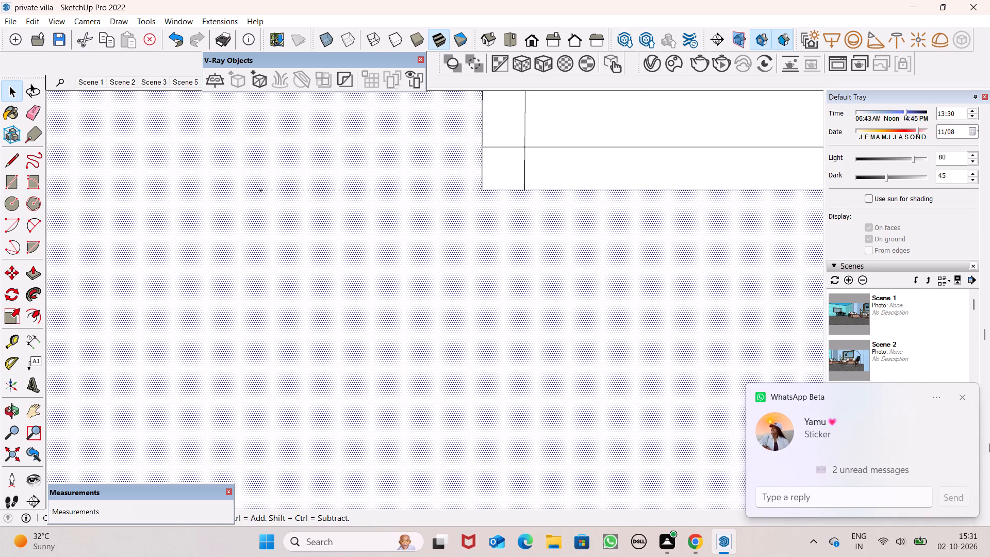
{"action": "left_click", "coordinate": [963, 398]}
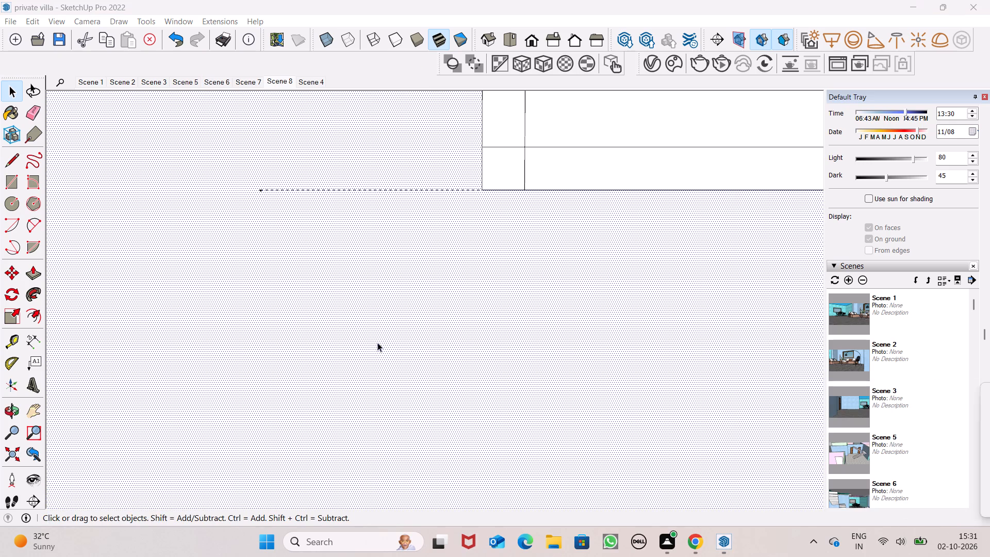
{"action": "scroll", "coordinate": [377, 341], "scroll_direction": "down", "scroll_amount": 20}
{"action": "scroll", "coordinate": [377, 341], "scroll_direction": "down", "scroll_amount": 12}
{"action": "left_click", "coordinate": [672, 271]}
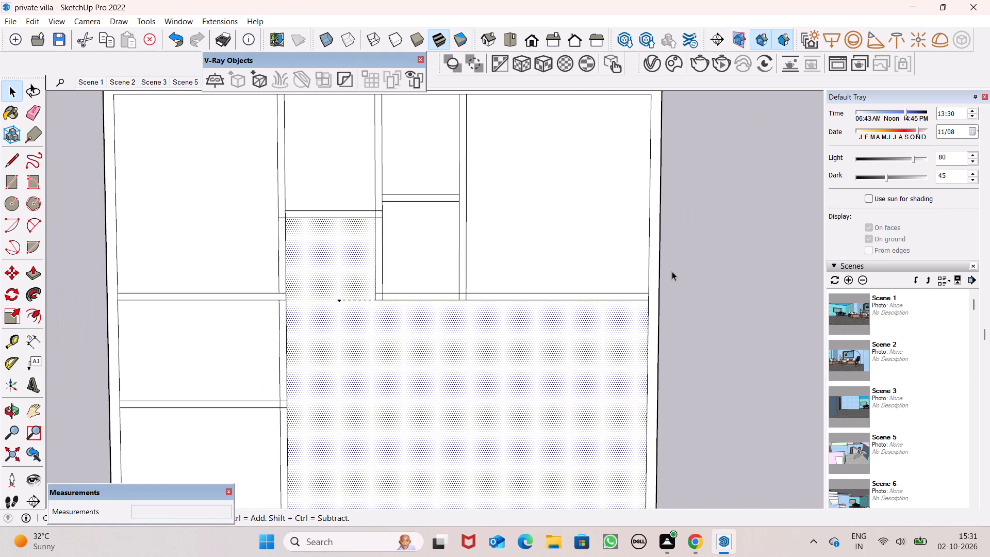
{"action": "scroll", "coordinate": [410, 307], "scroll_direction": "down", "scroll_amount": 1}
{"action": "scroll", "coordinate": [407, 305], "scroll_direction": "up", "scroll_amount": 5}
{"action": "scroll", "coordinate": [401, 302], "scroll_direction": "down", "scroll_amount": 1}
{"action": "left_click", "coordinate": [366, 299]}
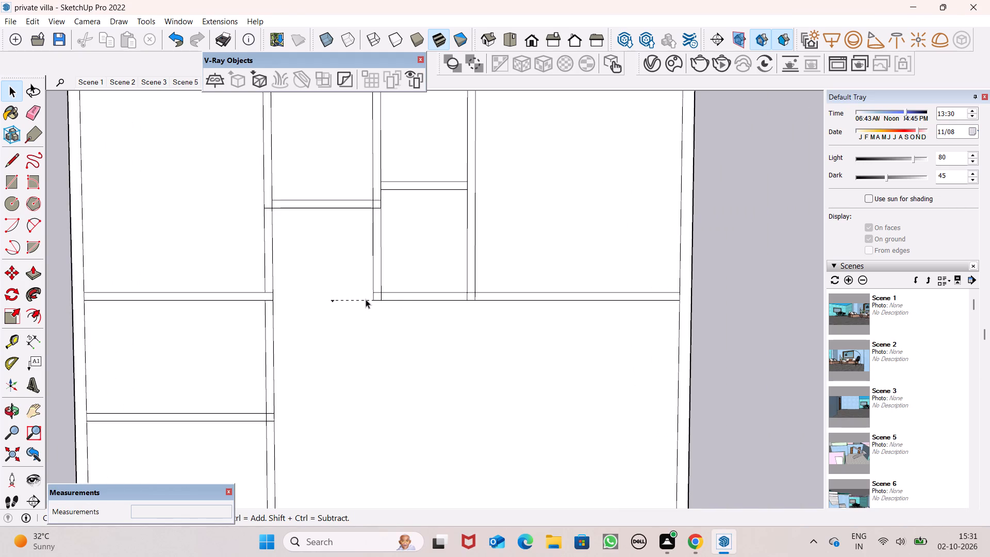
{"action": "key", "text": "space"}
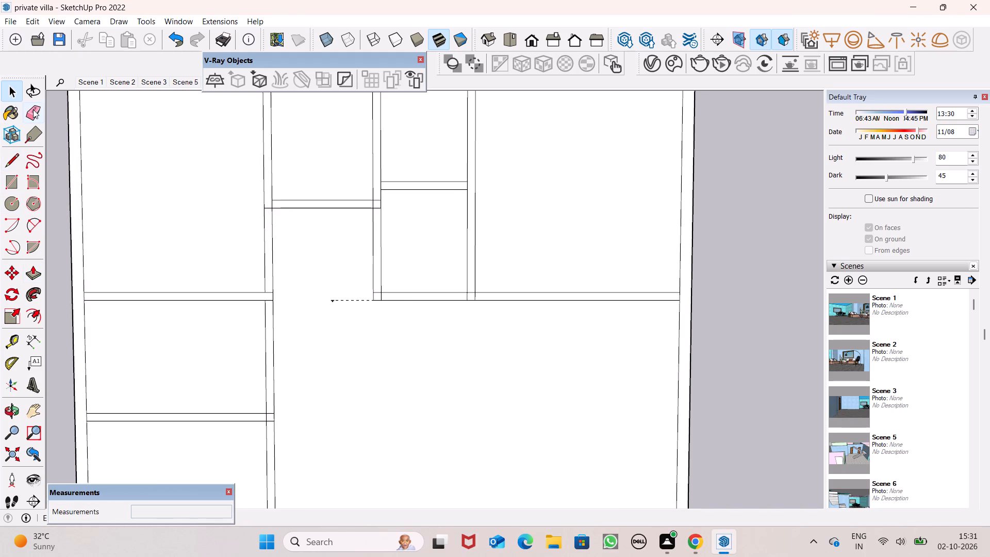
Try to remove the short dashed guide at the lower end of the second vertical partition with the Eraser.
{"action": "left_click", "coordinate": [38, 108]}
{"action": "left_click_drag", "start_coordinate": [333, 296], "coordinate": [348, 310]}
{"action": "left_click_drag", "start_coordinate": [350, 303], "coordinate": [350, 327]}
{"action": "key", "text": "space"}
Erase the edge segments closing the tops of the three vertical partitions where they meet the top exterior wall.
{"action": "left_click", "coordinate": [31, 110]}
{"action": "scroll", "coordinate": [270, 382], "scroll_direction": "down", "scroll_amount": 7}
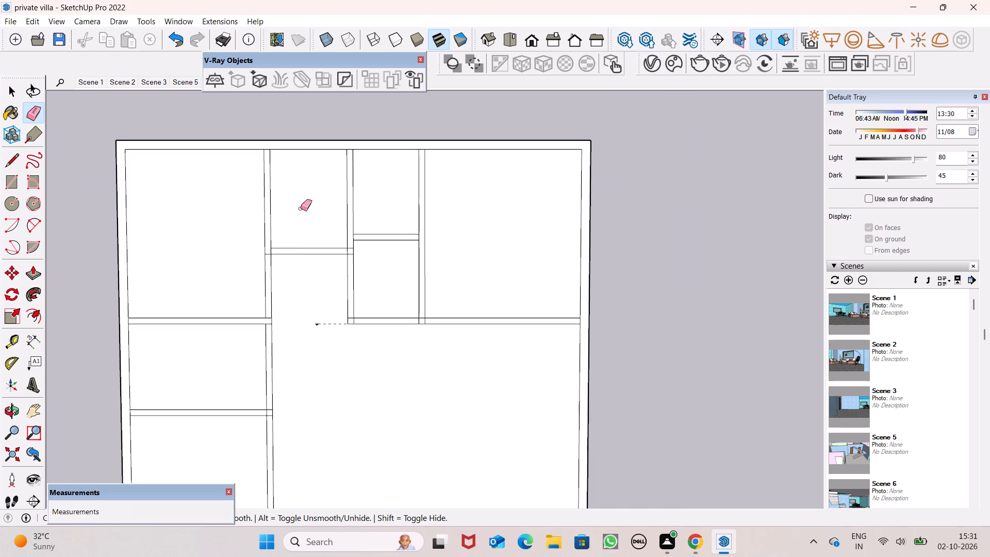
{"action": "scroll", "coordinate": [295, 166], "scroll_direction": "up", "scroll_amount": 14}
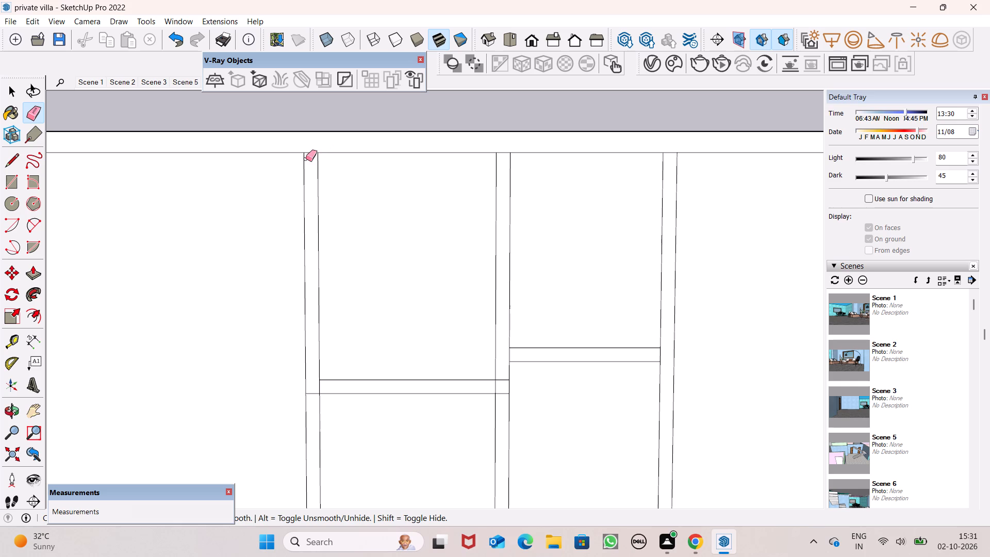
{"action": "left_click_drag", "start_coordinate": [306, 149], "coordinate": [310, 155]}
{"action": "left_click_drag", "start_coordinate": [508, 148], "coordinate": [505, 157]}
{"action": "left_click_drag", "start_coordinate": [668, 149], "coordinate": [671, 159]}
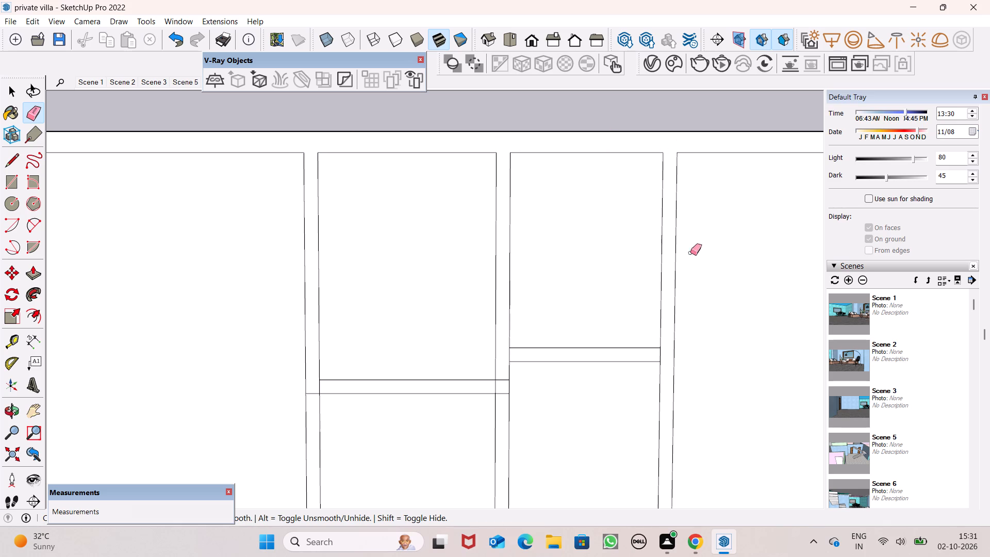
Erase both end edges of the short horizontal wall between the second and third vertical partitions.
{"action": "scroll", "coordinate": [657, 366], "scroll_direction": "up", "scroll_amount": 7}
{"action": "left_click", "coordinate": [665, 351]}
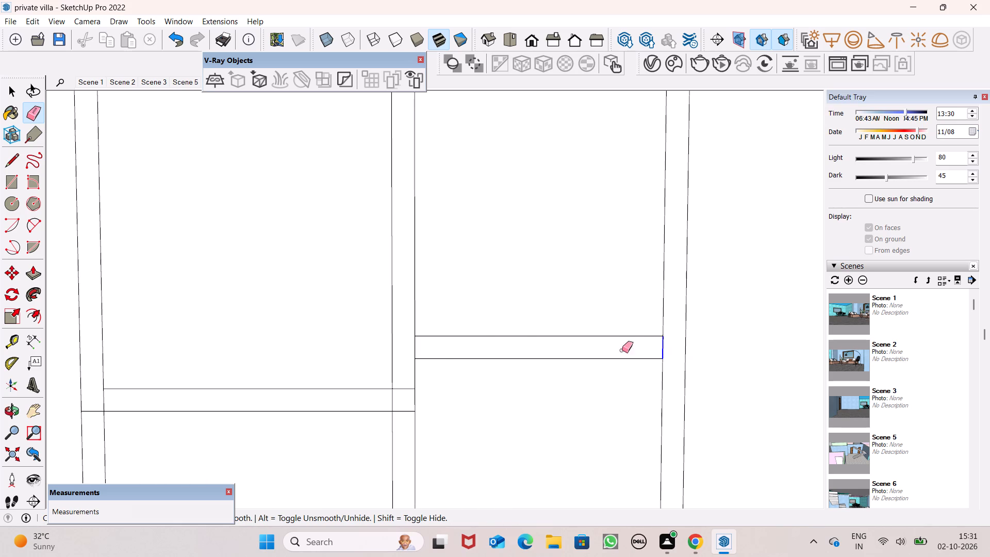
{"action": "left_click", "coordinate": [419, 349]}
Erase the dividing lines at both ends of the horizontal wall between the first and second vertical partitions.
{"action": "scroll", "coordinate": [539, 185], "scroll_direction": "down", "scroll_amount": 3}
{"action": "scroll", "coordinate": [410, 448], "scroll_direction": "up", "scroll_amount": 5}
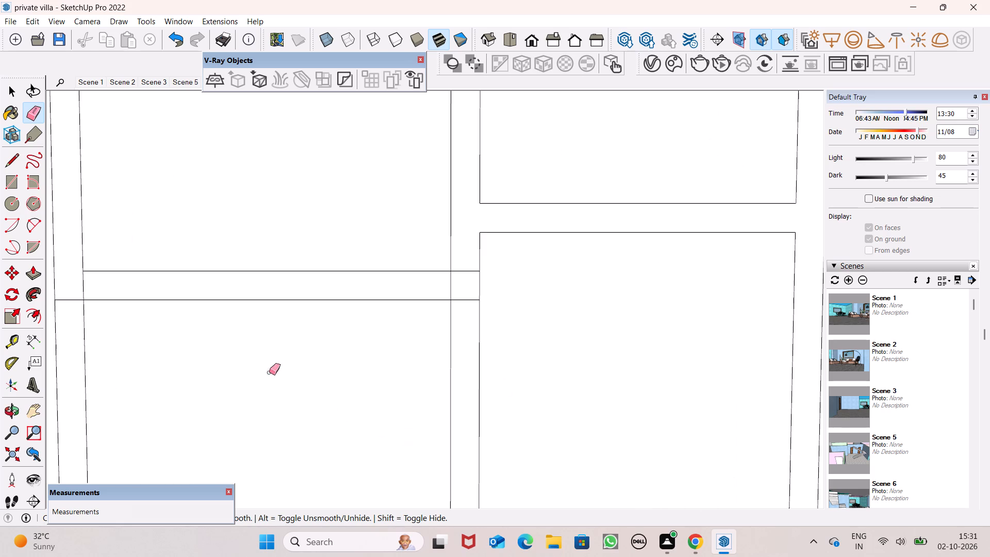
{"action": "scroll", "coordinate": [243, 352], "scroll_direction": "down", "scroll_amount": 6}
{"action": "scroll", "coordinate": [140, 332], "scroll_direction": "up", "scroll_amount": 5}
{"action": "scroll", "coordinate": [140, 332], "scroll_direction": "down", "scroll_amount": 1}
{"action": "scroll", "coordinate": [140, 332], "scroll_direction": "up", "scroll_amount": 1}
{"action": "left_click_drag", "start_coordinate": [143, 314], "coordinate": [141, 330]}
{"action": "left_click_drag", "start_coordinate": [140, 314], "coordinate": [163, 317]}
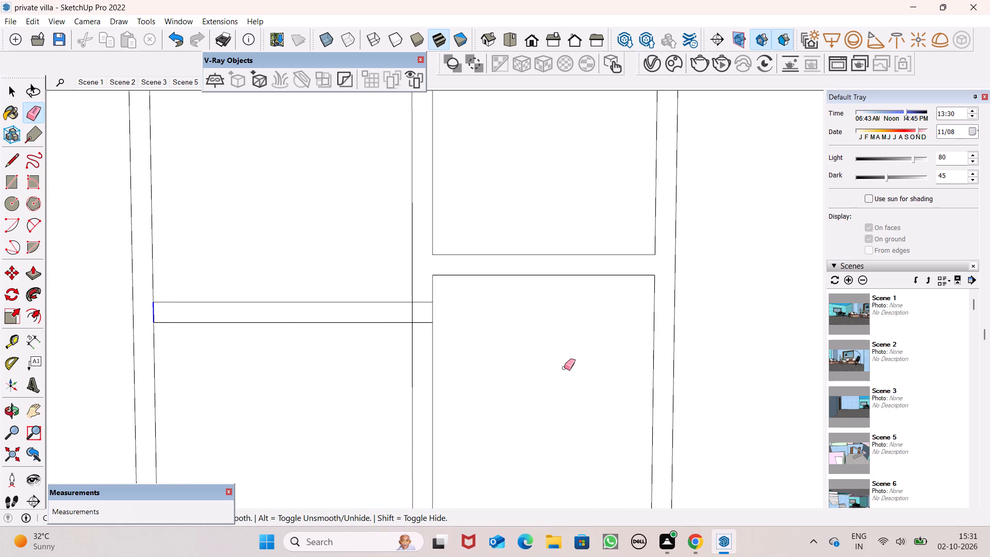
{"action": "left_click_drag", "start_coordinate": [409, 315], "coordinate": [426, 338]}
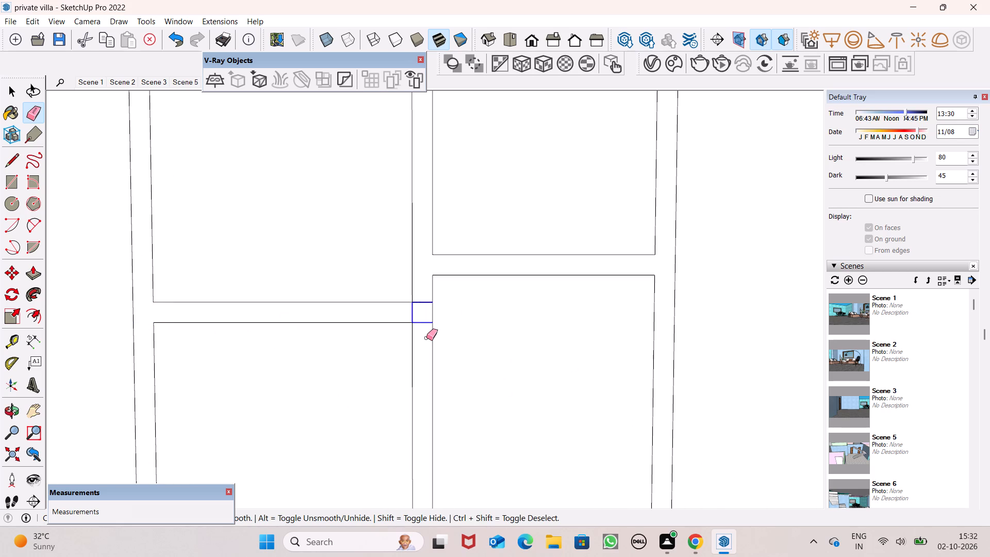
{"action": "left_click_drag", "start_coordinate": [426, 338], "coordinate": [426, 327]}
Erase the overlapping inner lines at the corner where the second vertical partition meets the long horizontal wall.
{"action": "scroll", "coordinate": [477, 270], "scroll_direction": "down", "scroll_amount": 12}
{"action": "scroll", "coordinate": [496, 244], "scroll_direction": "up", "scroll_amount": 1}
{"action": "scroll", "coordinate": [496, 244], "scroll_direction": "down", "scroll_amount": 4}
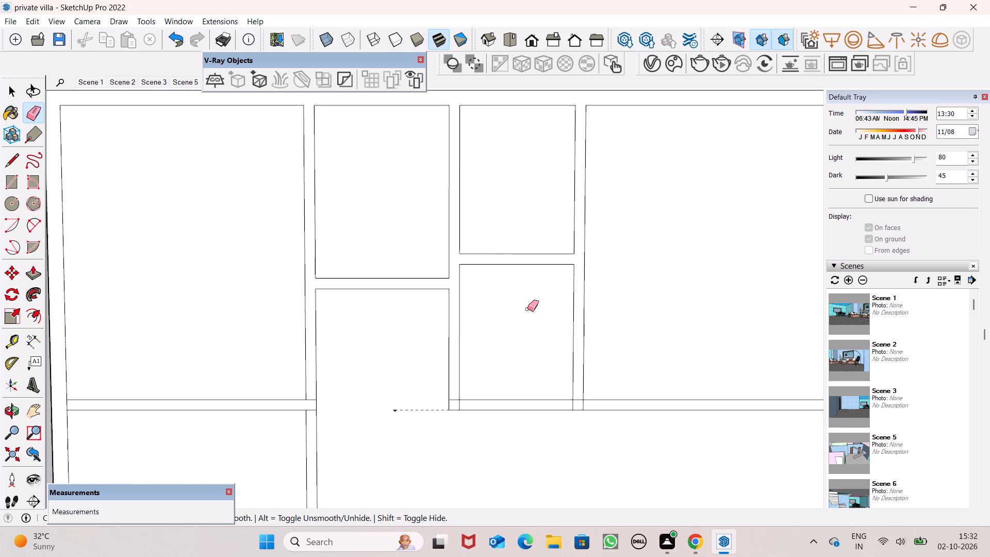
{"action": "scroll", "coordinate": [521, 457], "scroll_direction": "up", "scroll_amount": 1}
{"action": "scroll", "coordinate": [513, 454], "scroll_direction": "down", "scroll_amount": 1}
{"action": "scroll", "coordinate": [510, 453], "scroll_direction": "up", "scroll_amount": 3}
{"action": "scroll", "coordinate": [465, 421], "scroll_direction": "up", "scroll_amount": 8}
{"action": "scroll", "coordinate": [439, 371], "scroll_direction": "up", "scroll_amount": 7}
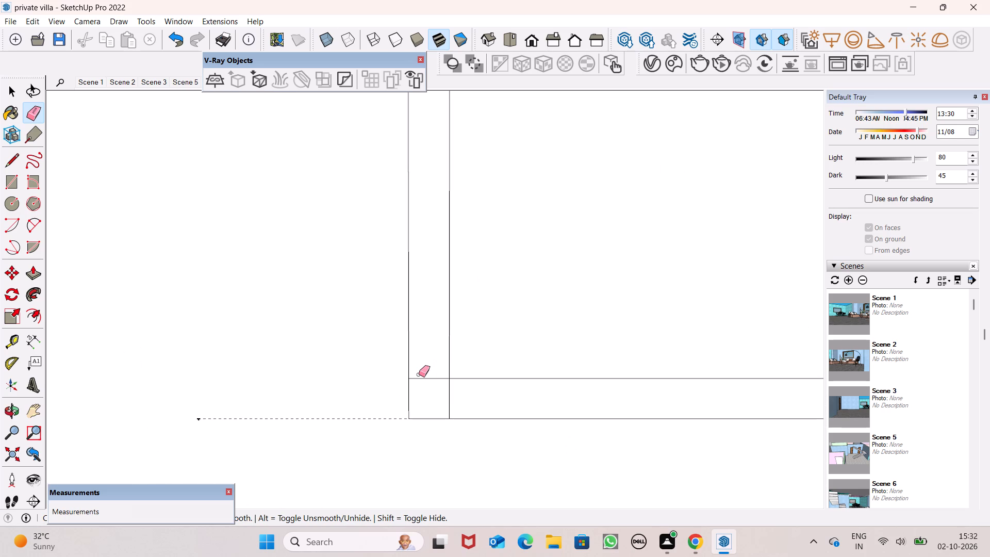
{"action": "left_click_drag", "start_coordinate": [419, 374], "coordinate": [456, 408]}
{"action": "left_click", "coordinate": [456, 408]}
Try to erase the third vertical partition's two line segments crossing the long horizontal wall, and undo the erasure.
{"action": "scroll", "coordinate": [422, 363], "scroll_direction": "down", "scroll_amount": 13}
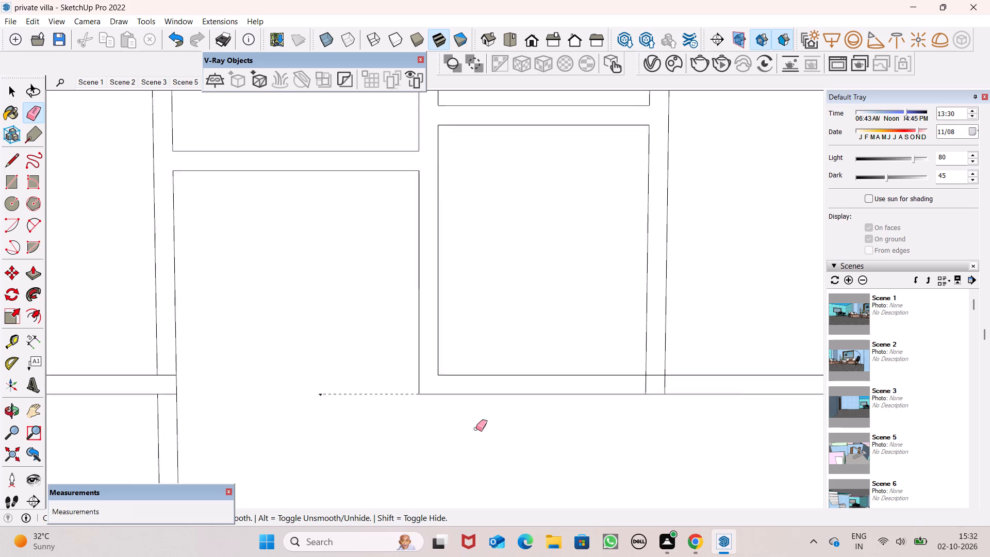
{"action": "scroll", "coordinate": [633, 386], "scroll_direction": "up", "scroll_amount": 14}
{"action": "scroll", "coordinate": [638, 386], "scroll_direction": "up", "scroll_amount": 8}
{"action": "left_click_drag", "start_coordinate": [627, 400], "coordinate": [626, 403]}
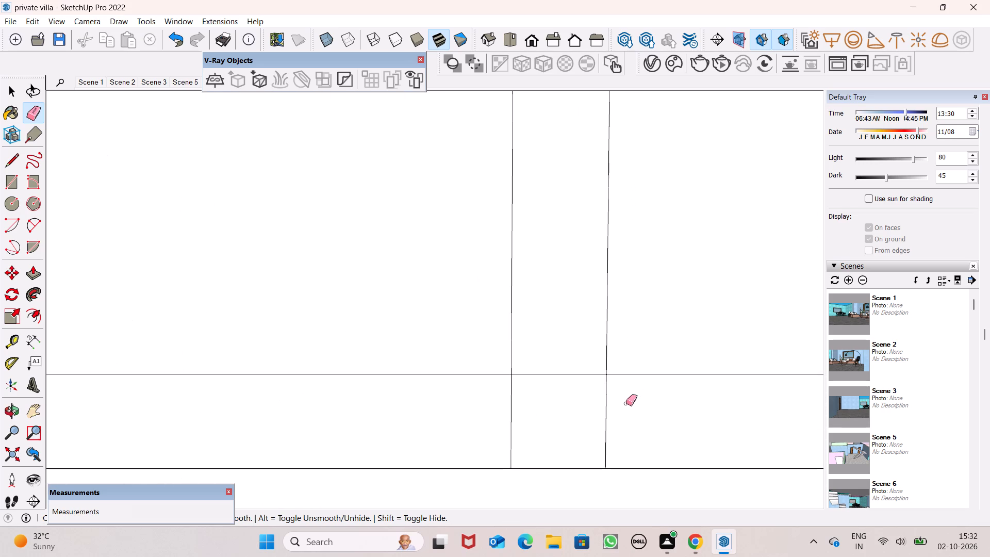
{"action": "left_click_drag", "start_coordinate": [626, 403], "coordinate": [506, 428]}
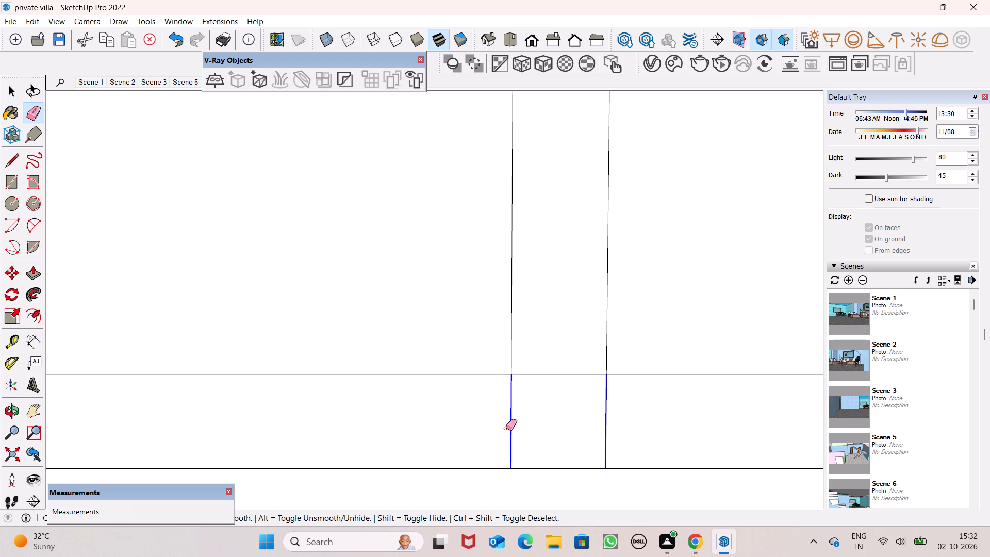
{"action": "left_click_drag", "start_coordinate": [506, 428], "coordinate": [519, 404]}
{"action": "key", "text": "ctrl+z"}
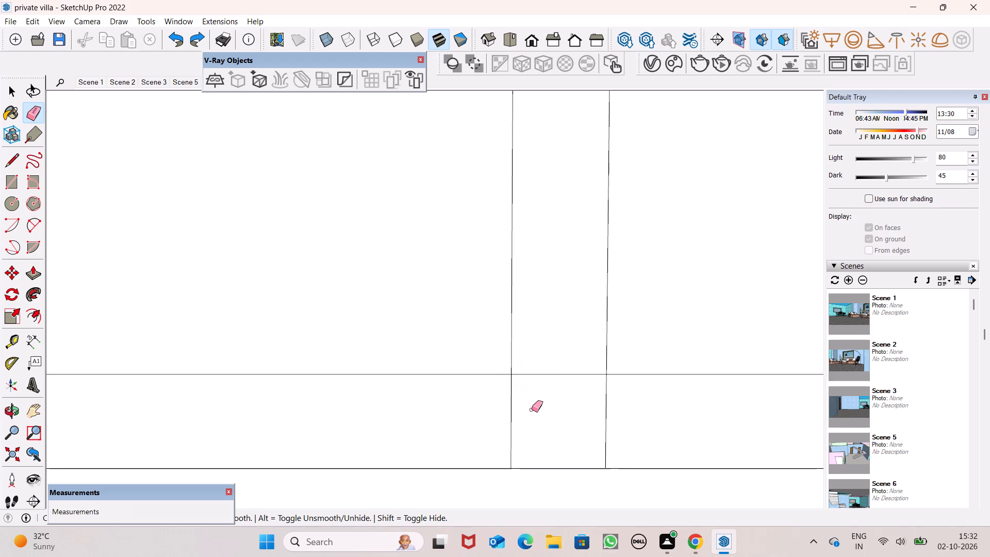
Erase the crossing line segments at the junction of the third vertical partition and the long horizontal wall.
{"action": "left_click_drag", "start_coordinate": [566, 361], "coordinate": [588, 421]}
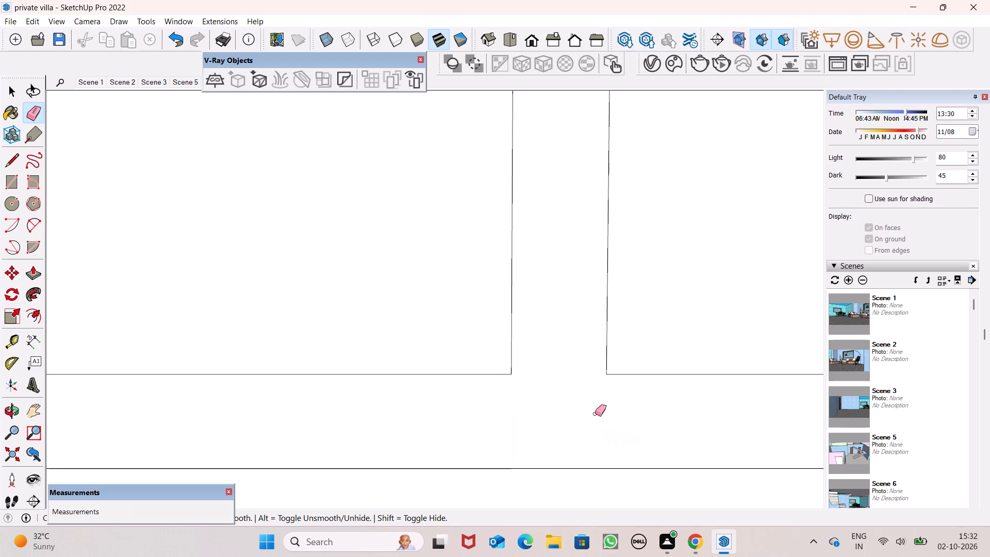
Erase the overlapping lines where the upper horizontal partition on the plan's left side meets the first vertical partition.
{"action": "scroll", "coordinate": [652, 336], "scroll_direction": "down", "scroll_amount": 20}
{"action": "scroll", "coordinate": [530, 297], "scroll_direction": "down", "scroll_amount": 3}
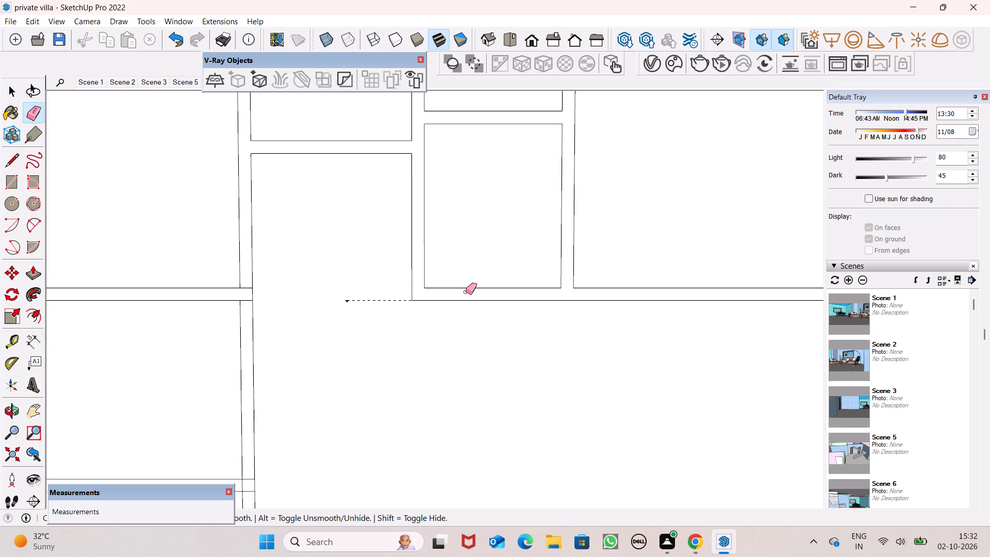
{"action": "scroll", "coordinate": [345, 315], "scroll_direction": "up", "scroll_amount": 1}
{"action": "scroll", "coordinate": [207, 290], "scroll_direction": "up", "scroll_amount": 7}
{"action": "scroll", "coordinate": [249, 304], "scroll_direction": "down", "scroll_amount": 1}
{"action": "scroll", "coordinate": [249, 304], "scroll_direction": "up", "scroll_amount": 6}
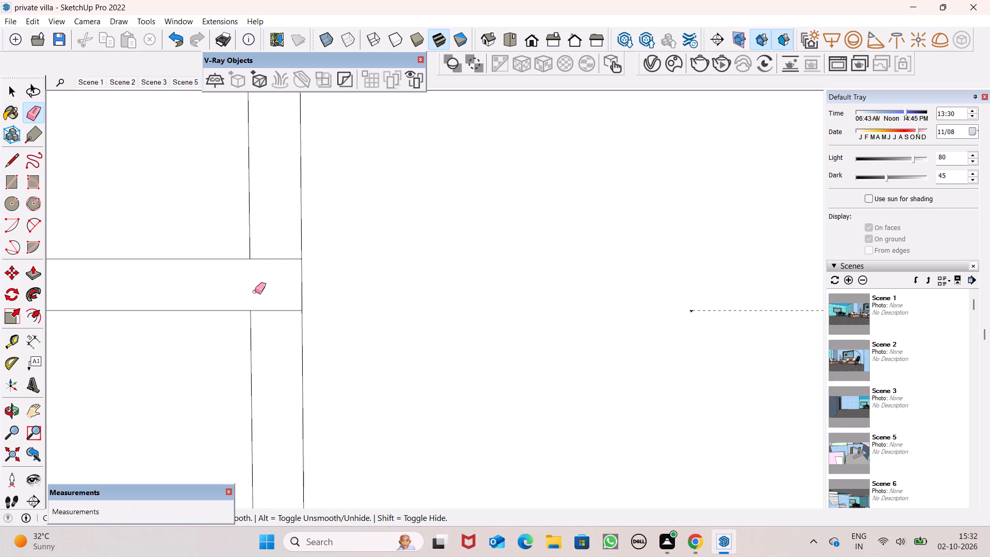
{"action": "scroll", "coordinate": [255, 291], "scroll_direction": "up", "scroll_amount": 1}
{"action": "left_click_drag", "start_coordinate": [279, 256], "coordinate": [276, 310]}
{"action": "left_click_drag", "start_coordinate": [275, 311], "coordinate": [273, 325]}
Erase the end edges of the two horizontal partitions where they join the left exterior wall.
{"action": "scroll", "coordinate": [443, 221], "scroll_direction": "down", "scroll_amount": 2}
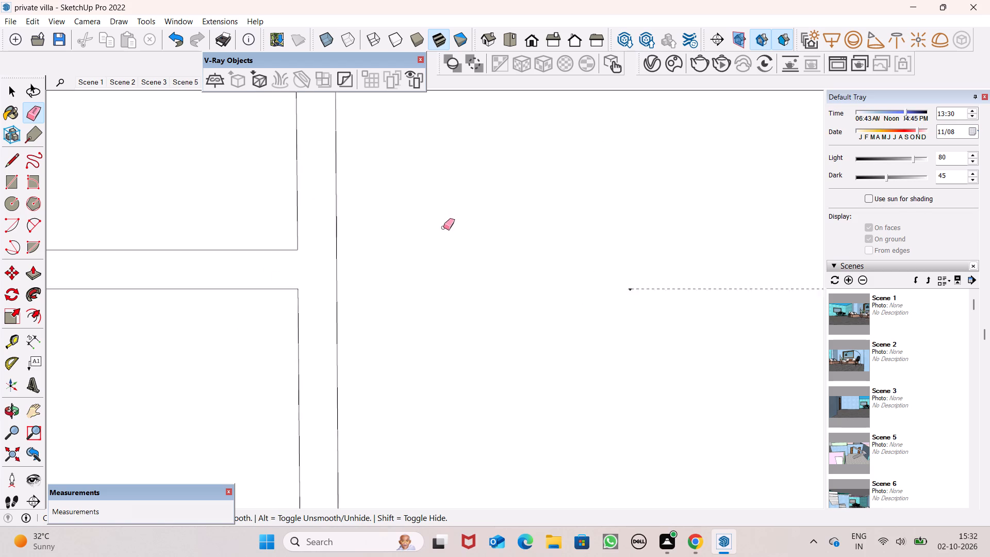
{"action": "scroll", "coordinate": [443, 227], "scroll_direction": "down", "scroll_amount": 18}
{"action": "scroll", "coordinate": [515, 211], "scroll_direction": "down", "scroll_amount": 5}
{"action": "scroll", "coordinate": [486, 529], "scroll_direction": "up", "scroll_amount": 1}
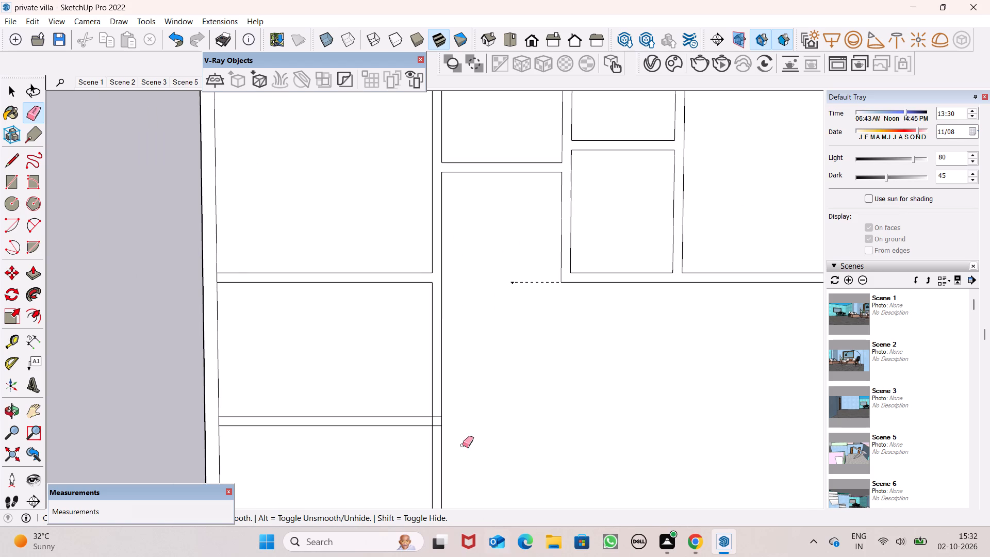
{"action": "scroll", "coordinate": [470, 351], "scroll_direction": "down", "scroll_amount": 7}
{"action": "scroll", "coordinate": [329, 258], "scroll_direction": "up", "scroll_amount": 5}
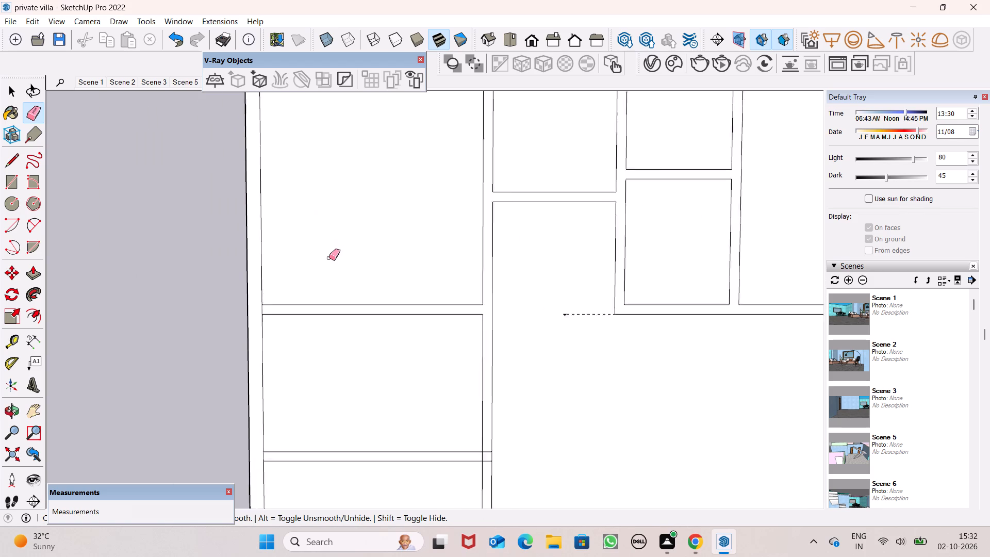
{"action": "scroll", "coordinate": [329, 258], "scroll_direction": "up", "scroll_amount": 1}
{"action": "scroll", "coordinate": [300, 307], "scroll_direction": "up", "scroll_amount": 7}
{"action": "scroll", "coordinate": [223, 337], "scroll_direction": "up", "scroll_amount": 7}
{"action": "left_click_drag", "start_coordinate": [161, 324], "coordinate": [183, 329]}
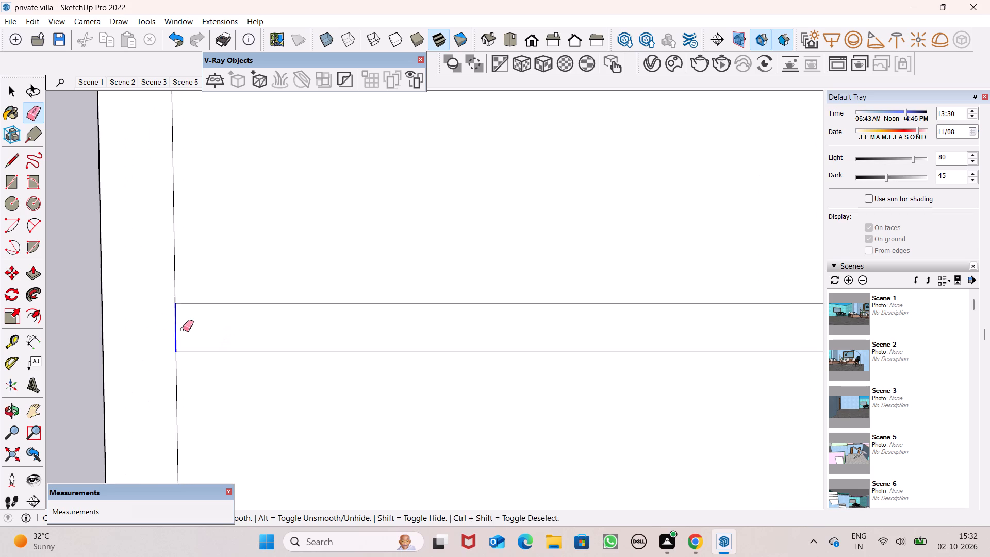
{"action": "left_click_drag", "start_coordinate": [183, 329], "coordinate": [189, 329]}
{"action": "scroll", "coordinate": [335, 244], "scroll_direction": "down", "scroll_amount": 17}
{"action": "scroll", "coordinate": [522, 483], "scroll_direction": "up", "scroll_amount": 7}
{"action": "scroll", "coordinate": [167, 317], "scroll_direction": "up", "scroll_amount": 8}
{"action": "left_click_drag", "start_coordinate": [121, 339], "coordinate": [93, 346]}
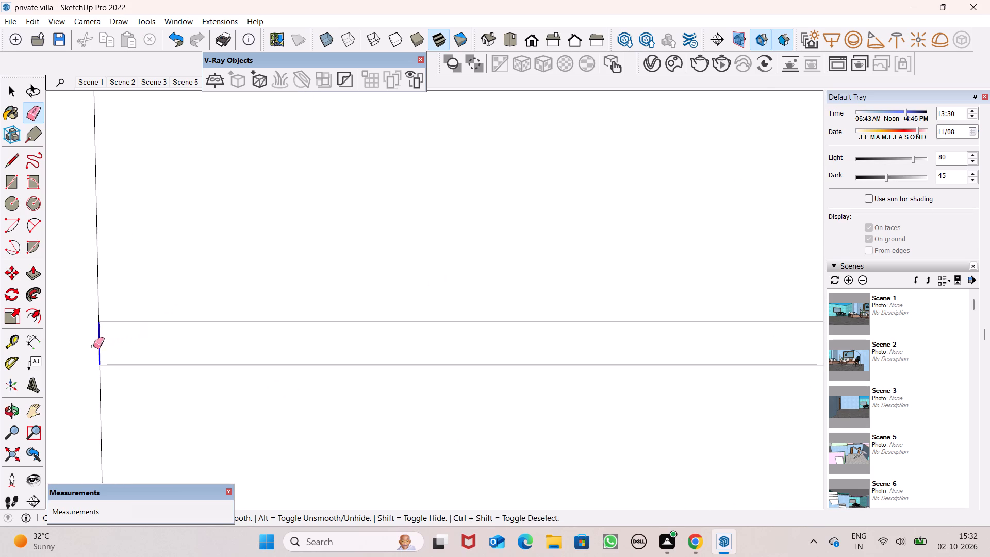
{"action": "left_click_drag", "start_coordinate": [93, 346], "coordinate": [91, 346]}
Erase the overlapping lines where the second horizontal partition on the plan's left side meets the first vertical partition.
{"action": "scroll", "coordinate": [324, 253], "scroll_direction": "down", "scroll_amount": 8}
{"action": "scroll", "coordinate": [736, 338], "scroll_direction": "up", "scroll_amount": 7}
{"action": "scroll", "coordinate": [607, 261], "scroll_direction": "up", "scroll_amount": 8}
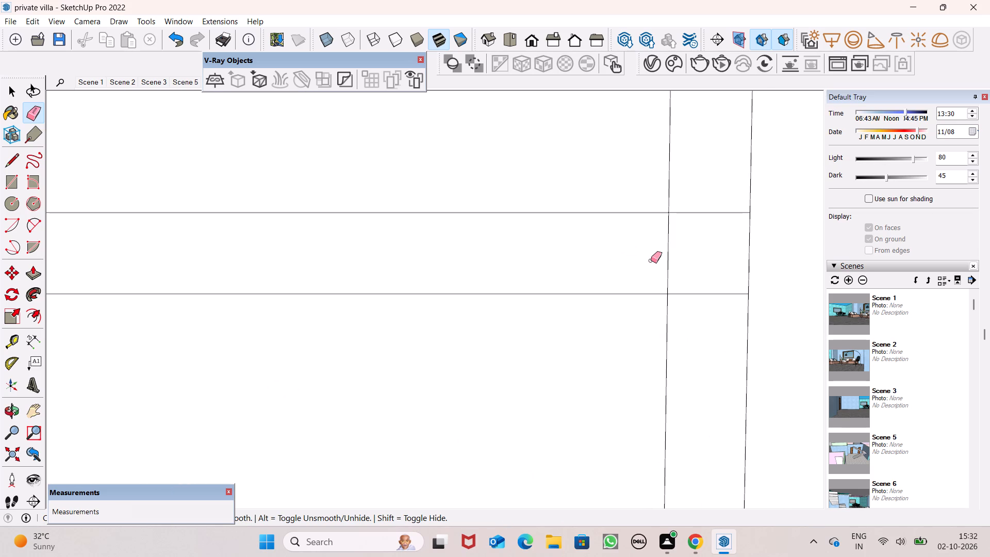
{"action": "left_click_drag", "start_coordinate": [651, 260], "coordinate": [712, 313]}
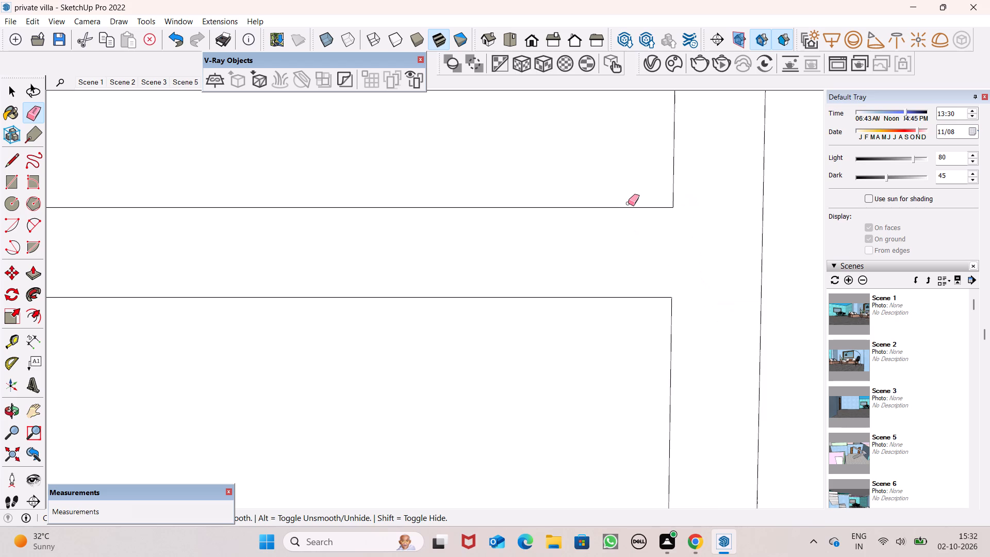
Erase the overlapping lines at the corner where the lowest left-side horizontal partition meets the bottom of the first vertical partition.
{"action": "scroll", "coordinate": [628, 202], "scroll_direction": "down", "scroll_amount": 13}
{"action": "scroll", "coordinate": [639, 171], "scroll_direction": "up", "scroll_amount": 1}
{"action": "scroll", "coordinate": [639, 171], "scroll_direction": "down", "scroll_amount": 20}
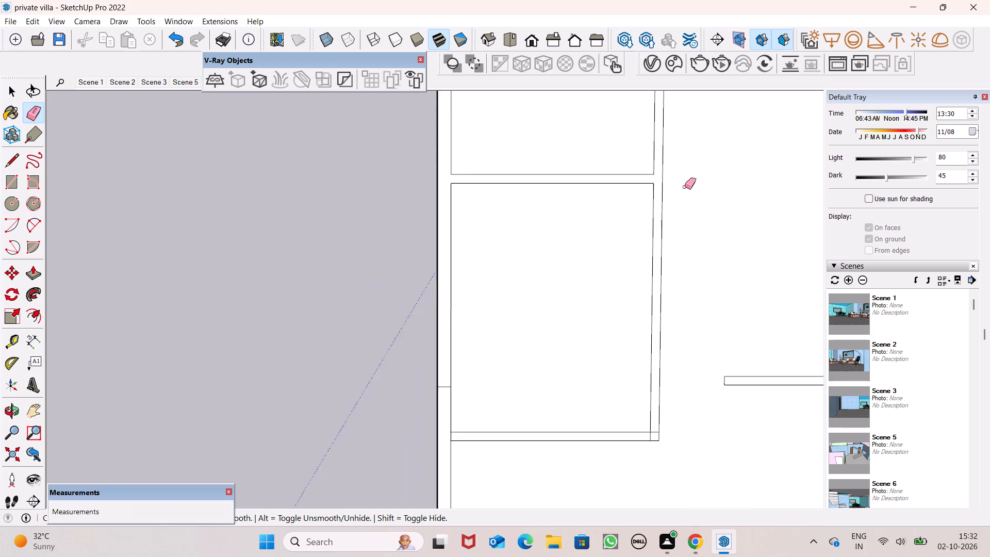
{"action": "scroll", "coordinate": [685, 187], "scroll_direction": "down", "scroll_amount": 1}
{"action": "scroll", "coordinate": [672, 248], "scroll_direction": "down", "scroll_amount": 7}
{"action": "scroll", "coordinate": [695, 390], "scroll_direction": "up", "scroll_amount": 8}
{"action": "scroll", "coordinate": [666, 342], "scroll_direction": "up", "scroll_amount": 10}
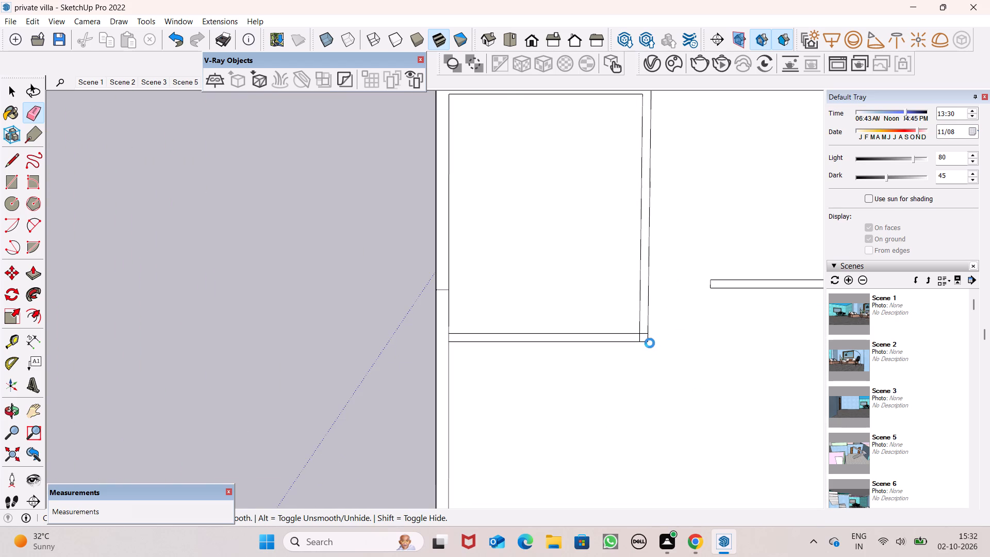
{"action": "scroll", "coordinate": [650, 343], "scroll_direction": "up", "scroll_amount": 7}
{"action": "scroll", "coordinate": [547, 283], "scroll_direction": "down", "scroll_amount": 5}
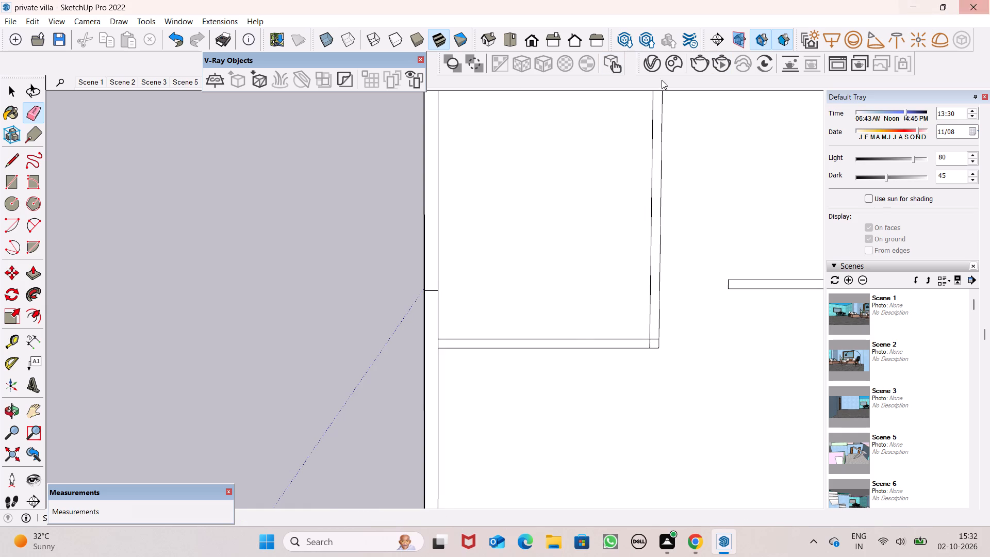
{"action": "scroll", "coordinate": [637, 367], "scroll_direction": "up", "scroll_amount": 6}
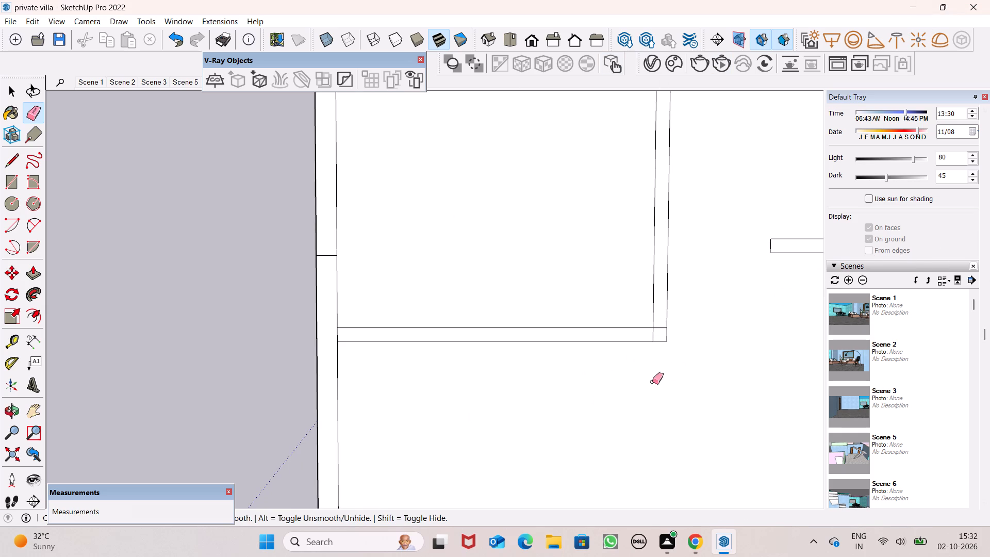
{"action": "scroll", "coordinate": [691, 357], "scroll_direction": "up", "scroll_amount": 10}
{"action": "scroll", "coordinate": [632, 320], "scroll_direction": "up", "scroll_amount": 10}
{"action": "left_click_drag", "start_coordinate": [676, 287], "coordinate": [682, 313]}
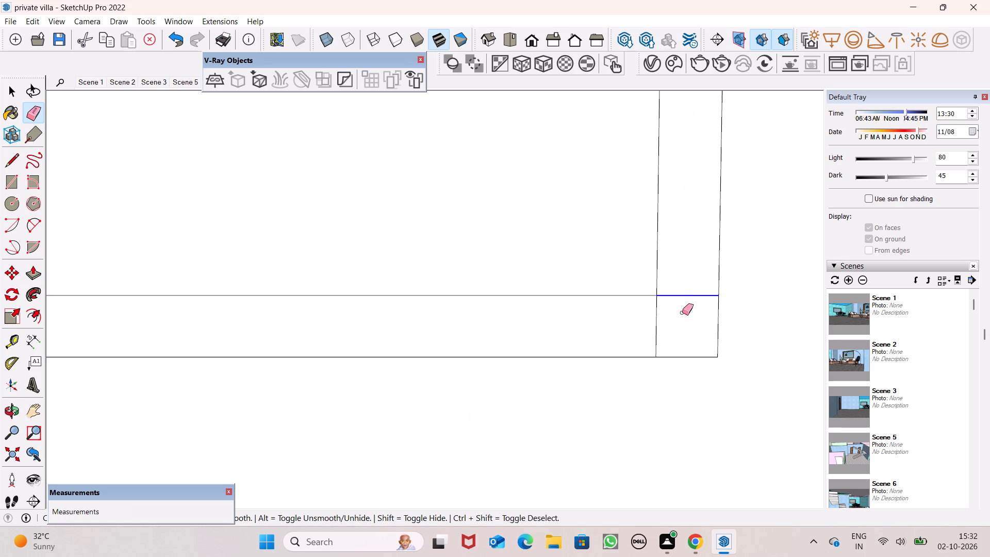
{"action": "left_click_drag", "start_coordinate": [682, 313], "coordinate": [651, 325]}
Erase the end edge of the free-standing lower horizontal partition where it joins the right exterior wall.
{"action": "scroll", "coordinate": [676, 304], "scroll_direction": "down", "scroll_amount": 9}
{"action": "scroll", "coordinate": [520, 222], "scroll_direction": "down", "scroll_amount": 7}
{"action": "scroll", "coordinate": [499, 299], "scroll_direction": "down", "scroll_amount": 2}
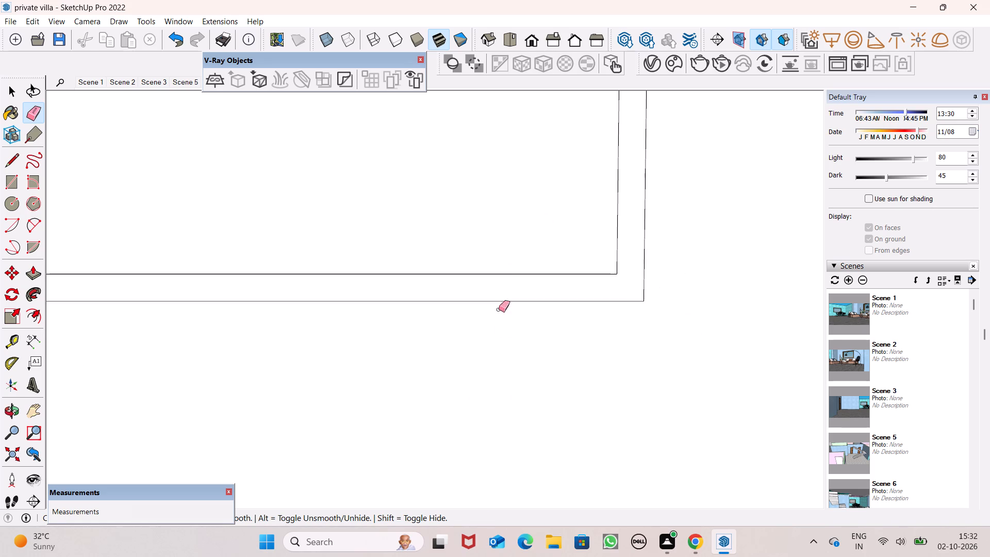
{"action": "scroll", "coordinate": [499, 309], "scroll_direction": "down", "scroll_amount": 4}
{"action": "scroll", "coordinate": [493, 310], "scroll_direction": "down", "scroll_amount": 20}
{"action": "scroll", "coordinate": [493, 310], "scroll_direction": "down", "scroll_amount": 17}
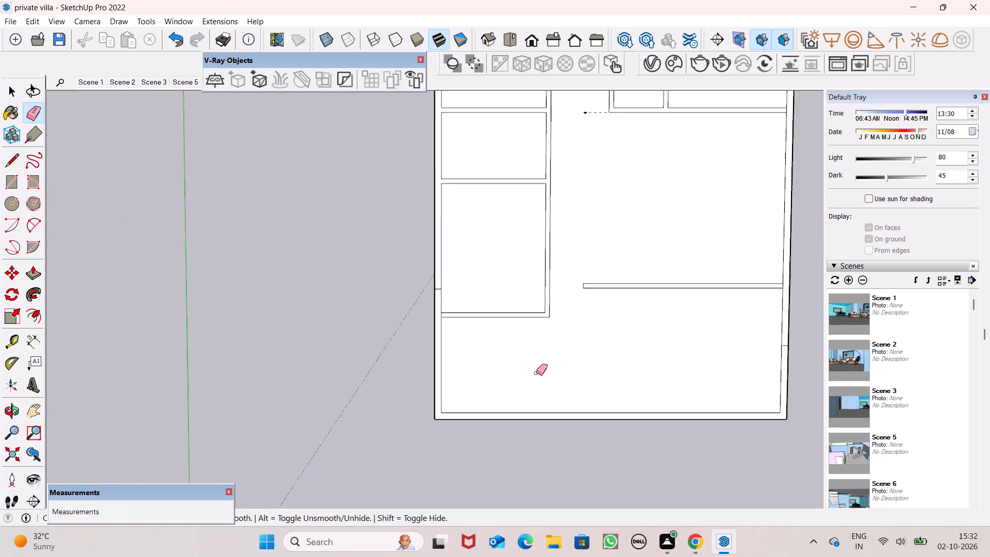
{"action": "scroll", "coordinate": [497, 371], "scroll_direction": "down", "scroll_amount": 7}
{"action": "scroll", "coordinate": [643, 311], "scroll_direction": "up", "scroll_amount": 3}
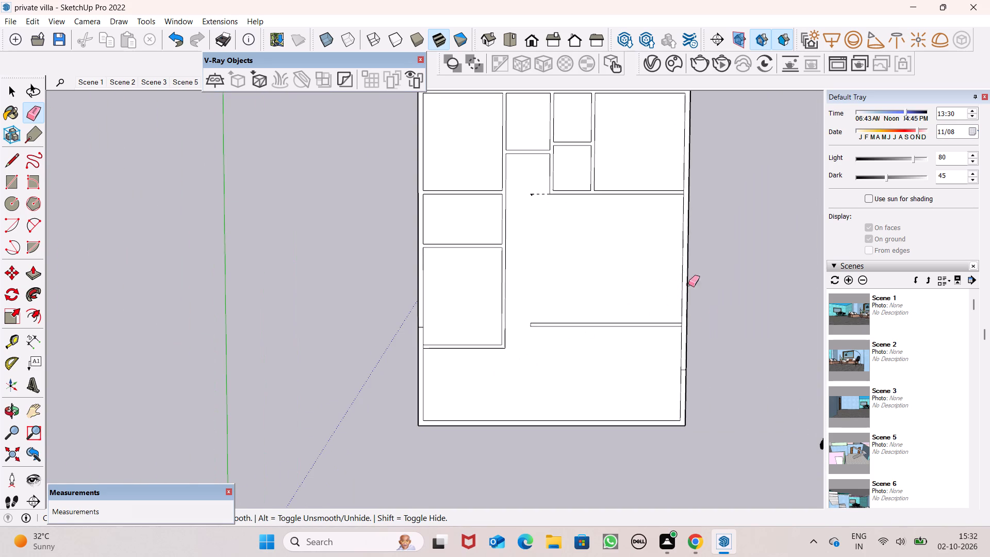
{"action": "scroll", "coordinate": [705, 339], "scroll_direction": "up", "scroll_amount": 7}
{"action": "scroll", "coordinate": [671, 312], "scroll_direction": "up", "scroll_amount": 9}
{"action": "scroll", "coordinate": [670, 312], "scroll_direction": "down", "scroll_amount": 1}
{"action": "scroll", "coordinate": [670, 312], "scroll_direction": "up", "scroll_amount": 15}
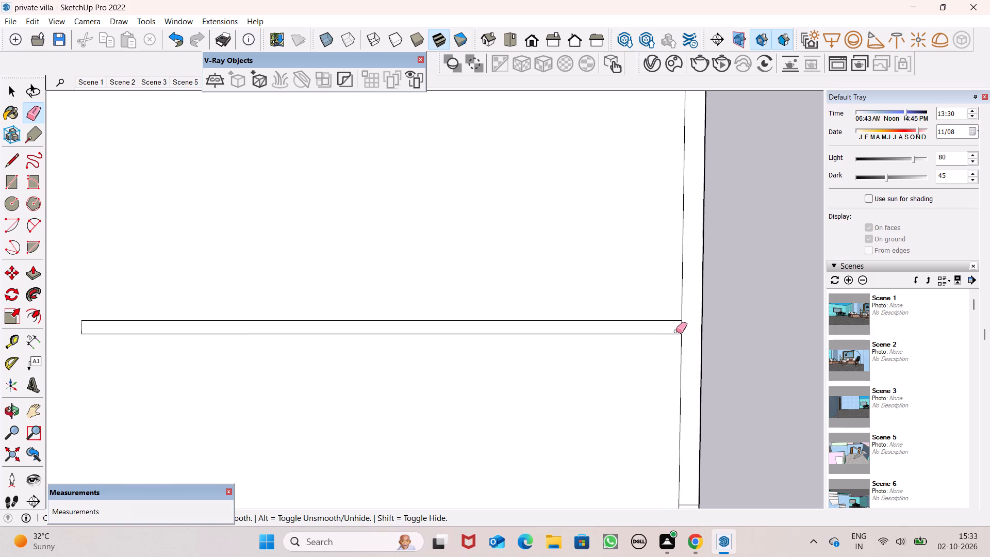
{"action": "left_click_drag", "start_coordinate": [680, 328], "coordinate": [694, 328]}
Erase the end edge of the long horizontal partition where it joins the right exterior wall.
{"action": "scroll", "coordinate": [659, 296], "scroll_direction": "down", "scroll_amount": 9}
{"action": "scroll", "coordinate": [657, 429], "scroll_direction": "down", "scroll_amount": 12}
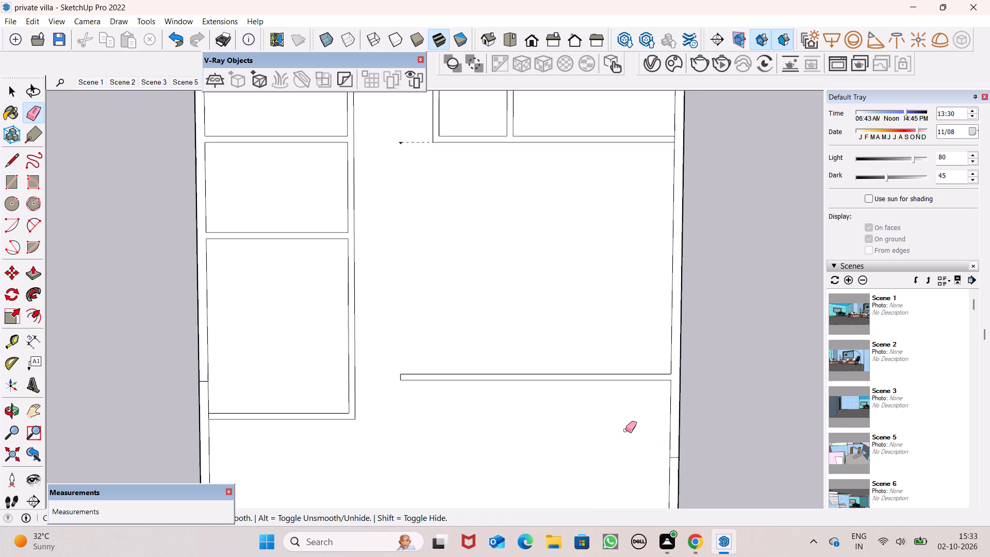
{"action": "scroll", "coordinate": [609, 403], "scroll_direction": "down", "scroll_amount": 7}
{"action": "scroll", "coordinate": [665, 173], "scroll_direction": "up", "scroll_amount": 12}
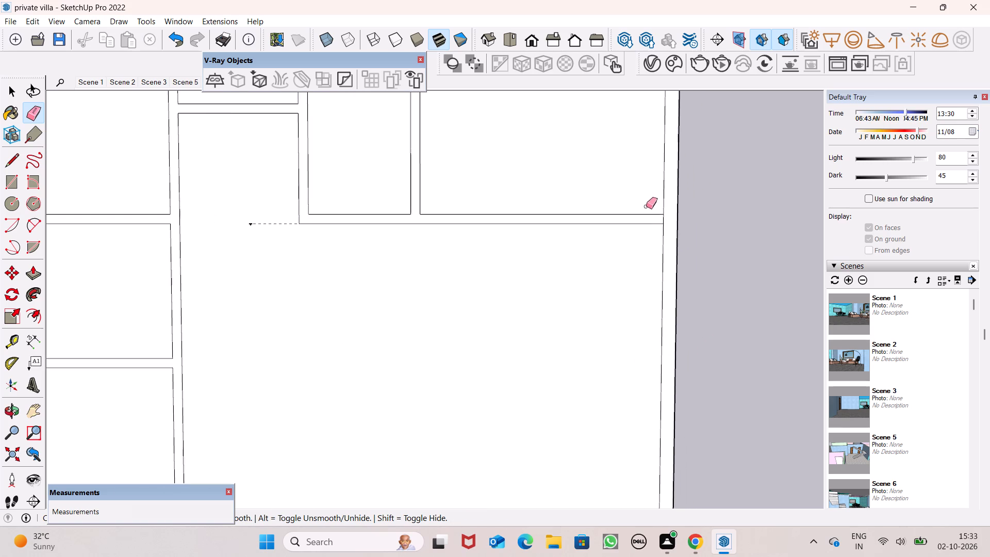
{"action": "scroll", "coordinate": [646, 206], "scroll_direction": "up", "scroll_amount": 6}
{"action": "left_click_drag", "start_coordinate": [658, 225], "coordinate": [677, 223]}
Review the whole cleaned-up partition layout in plan and from an angled view above the ground floor.
{"action": "scroll", "coordinate": [666, 277], "scroll_direction": "down", "scroll_amount": 8}
{"action": "scroll", "coordinate": [675, 331], "scroll_direction": "down", "scroll_amount": 1}
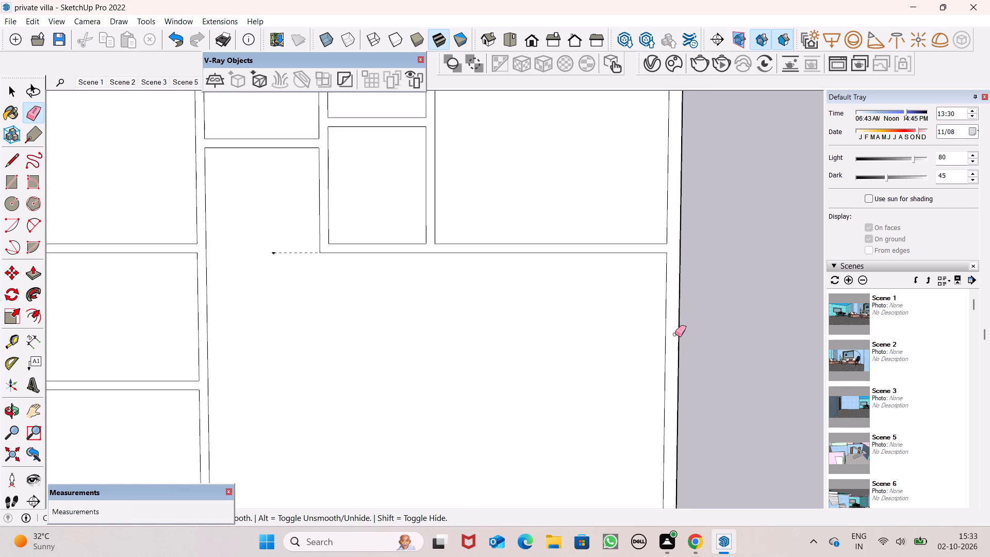
{"action": "scroll", "coordinate": [675, 334], "scroll_direction": "down", "scroll_amount": 14}
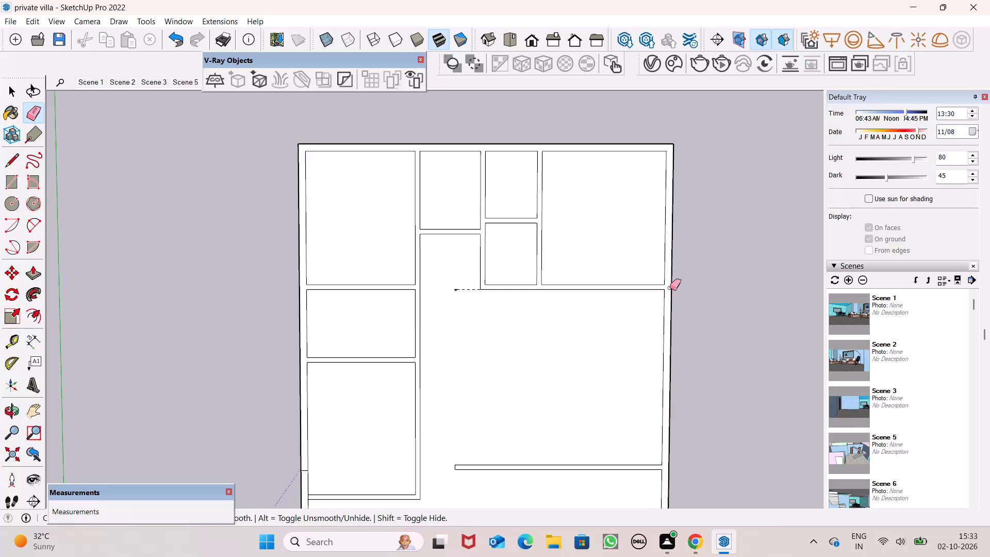
{"action": "key", "text": "space"}
{"action": "scroll", "coordinate": [628, 270], "scroll_direction": "down", "scroll_amount": 3}
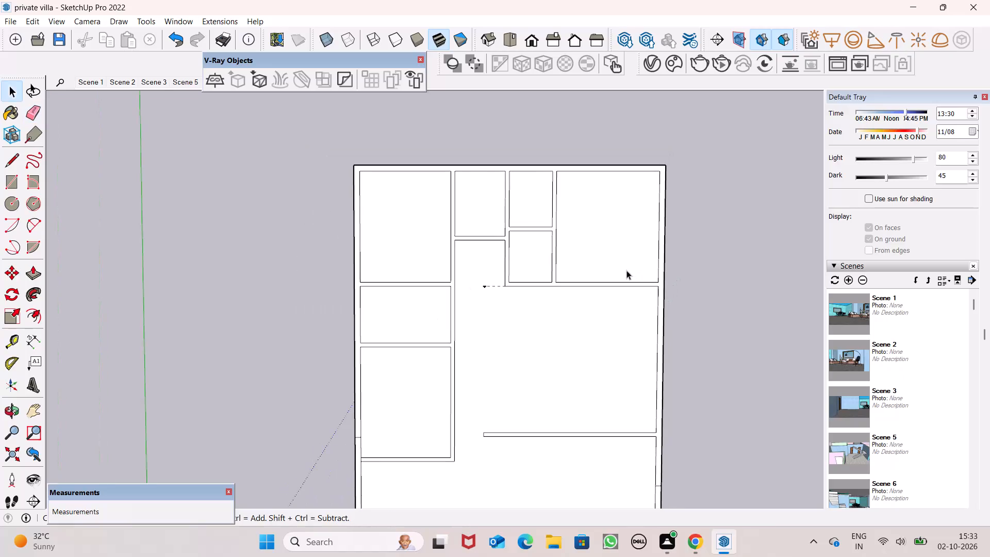
{"action": "scroll", "coordinate": [626, 270], "scroll_direction": "down", "scroll_amount": 9}
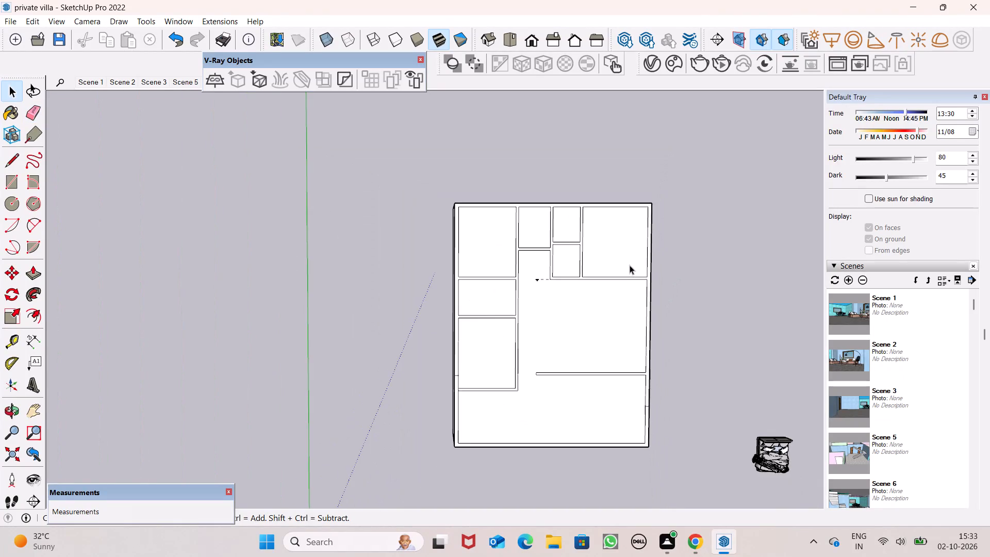
{"action": "scroll", "coordinate": [630, 265], "scroll_direction": "down", "scroll_amount": 2}
{"action": "scroll", "coordinate": [672, 443], "scroll_direction": "up", "scroll_amount": 5}
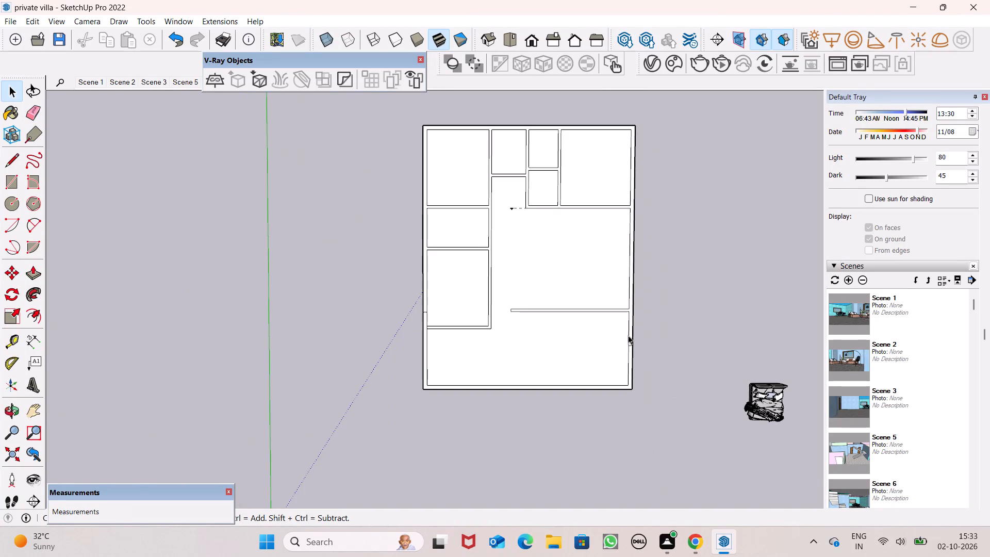
{"action": "scroll", "coordinate": [624, 320], "scroll_direction": "down", "scroll_amount": 9}
{"action": "scroll", "coordinate": [621, 303], "scroll_direction": "up", "scroll_amount": 1}
{"action": "scroll", "coordinate": [621, 303], "scroll_direction": "down", "scroll_amount": 9}
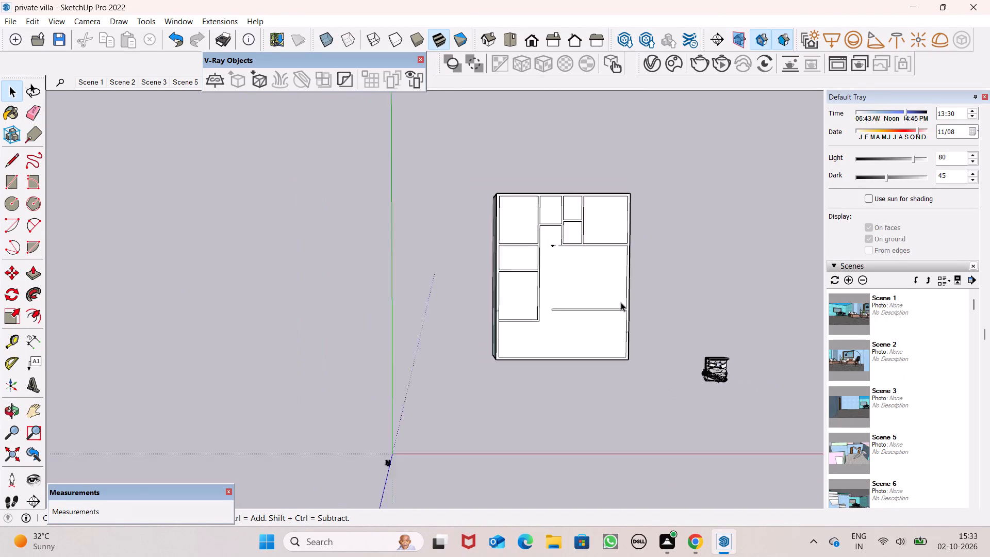
{"action": "scroll", "coordinate": [620, 315], "scroll_direction": "down", "scroll_amount": 8}
{"action": "scroll", "coordinate": [557, 321], "scroll_direction": "down", "scroll_amount": 8}
{"action": "middle_click_drag", "start_coordinate": [628, 389], "coordinate": [625, 252]}
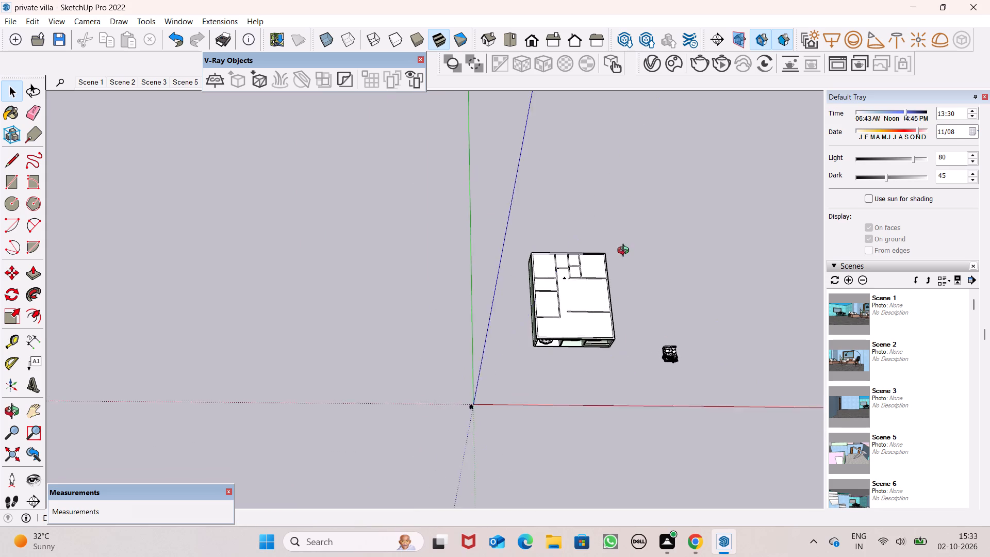
{"action": "middle_click_drag", "start_coordinate": [625, 252], "coordinate": [592, 141]}
{"action": "scroll", "coordinate": [592, 141], "scroll_direction": "up", "scroll_amount": 1}
{"action": "scroll", "coordinate": [595, 307], "scroll_direction": "up", "scroll_amount": 9}
{"action": "scroll", "coordinate": [592, 372], "scroll_direction": "up", "scroll_amount": 4}
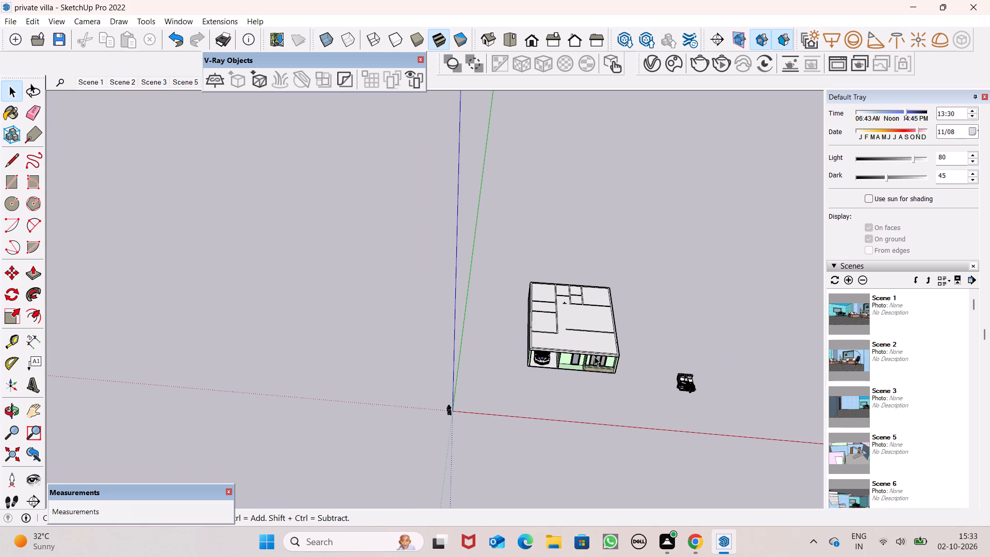
{"action": "scroll", "coordinate": [595, 356], "scroll_direction": "up", "scroll_amount": 20}
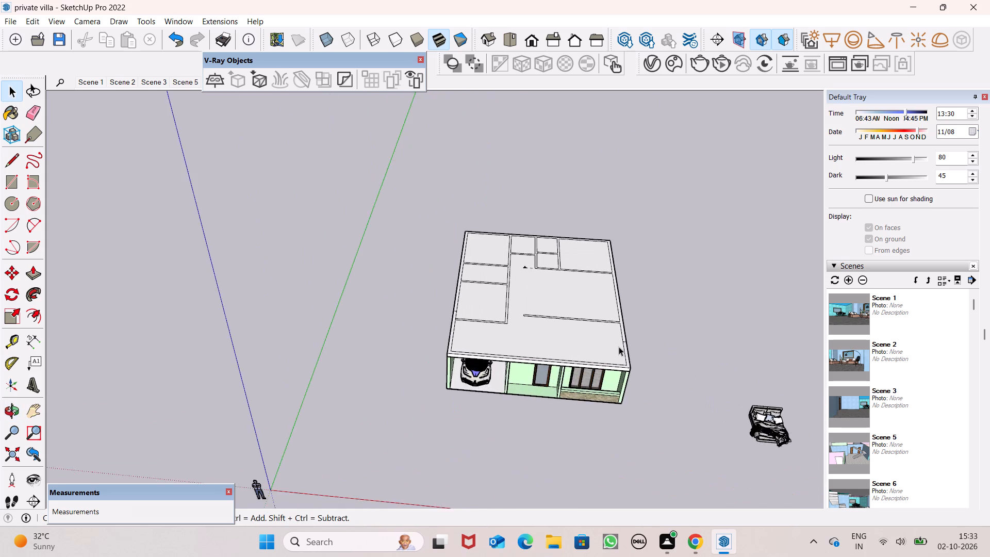
{"action": "scroll", "coordinate": [619, 348], "scroll_direction": "up", "scroll_amount": 18}
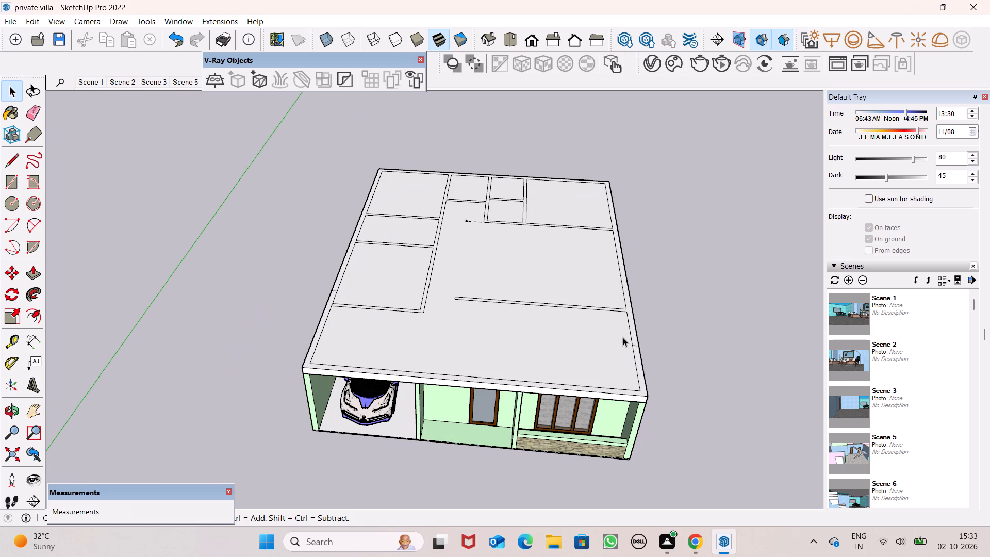
Explode the glazed front door component beside the car porch.
{"action": "middle_click_drag", "start_coordinate": [545, 424], "coordinate": [528, 318]}
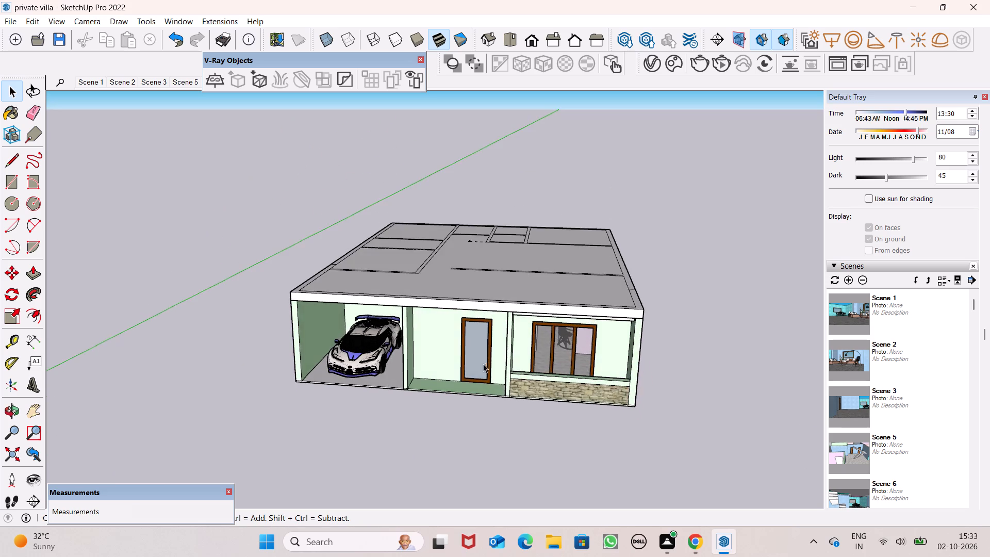
{"action": "scroll", "coordinate": [482, 364], "scroll_direction": "up", "scroll_amount": 15}
{"action": "scroll", "coordinate": [478, 363], "scroll_direction": "up", "scroll_amount": 17}
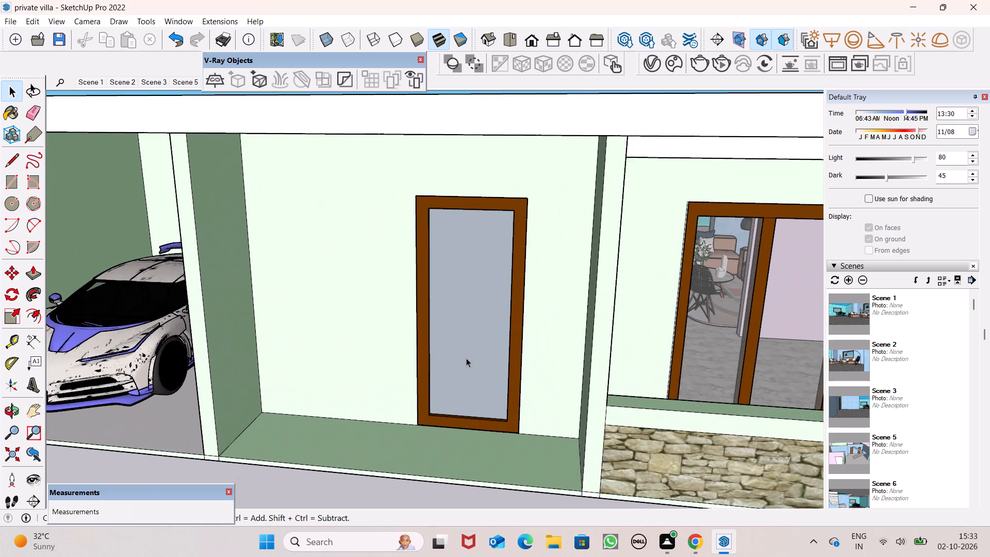
{"action": "scroll", "coordinate": [466, 358], "scroll_direction": "up", "scroll_amount": 12}
{"action": "scroll", "coordinate": [461, 346], "scroll_direction": "up", "scroll_amount": 18}
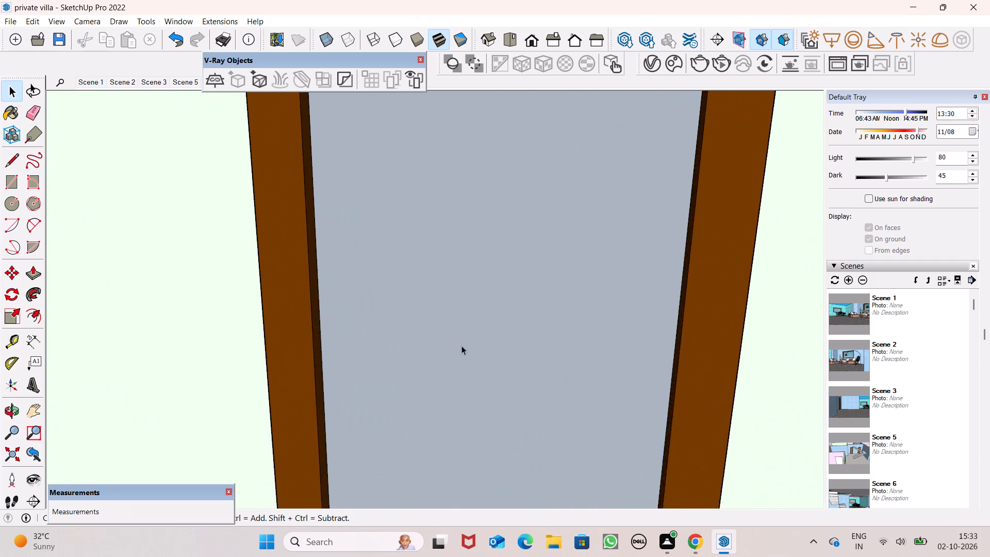
{"action": "scroll", "coordinate": [461, 346], "scroll_direction": "up", "scroll_amount": 10}
{"action": "scroll", "coordinate": [461, 344], "scroll_direction": "up", "scroll_amount": 20}
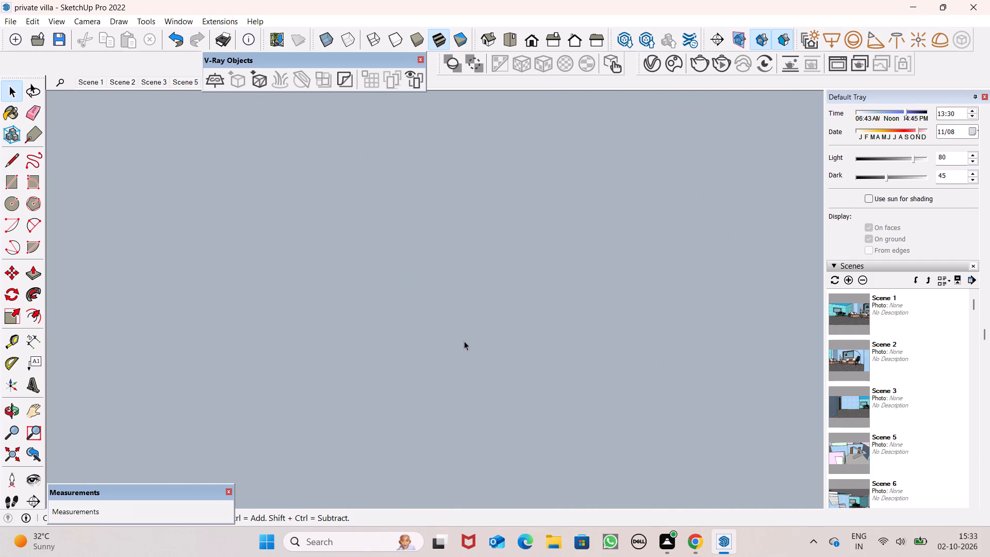
{"action": "scroll", "coordinate": [464, 341], "scroll_direction": "down", "scroll_amount": 20}
{"action": "scroll", "coordinate": [464, 341], "scroll_direction": "down", "scroll_amount": 18}
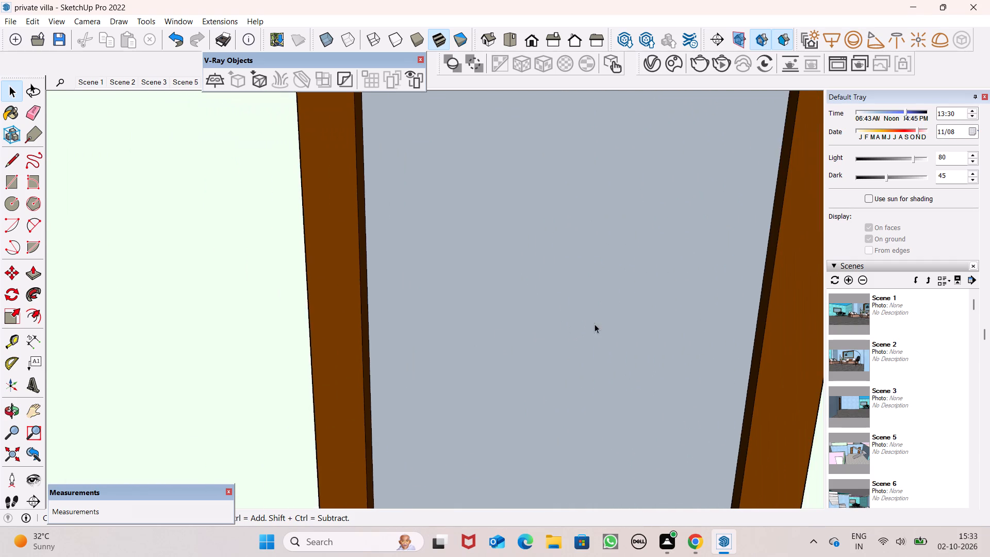
{"action": "scroll", "coordinate": [595, 324], "scroll_direction": "down", "scroll_amount": 20}
{"action": "scroll", "coordinate": [595, 324], "scroll_direction": "down", "scroll_amount": 11}
{"action": "left_click", "coordinate": [646, 354]}
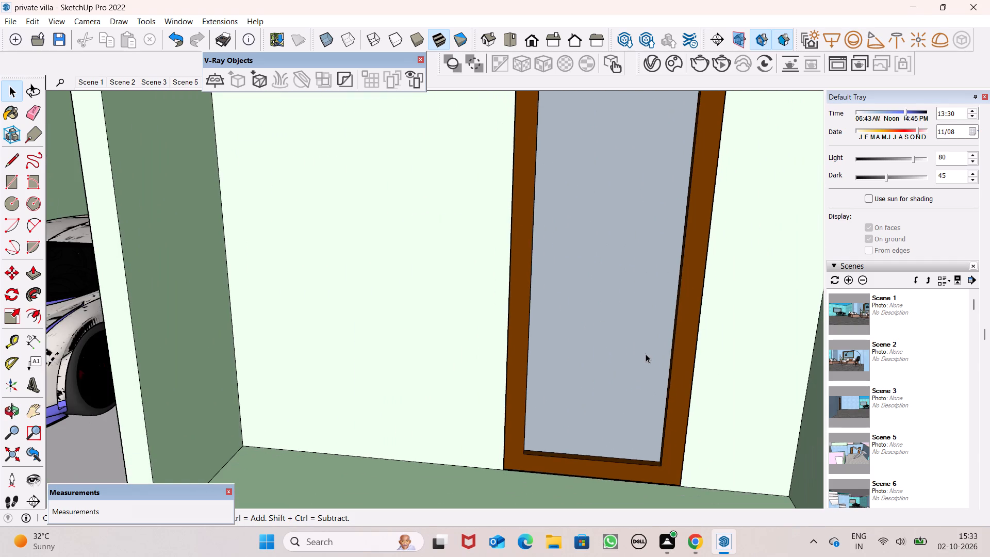
{"action": "right_click", "coordinate": [646, 350]}
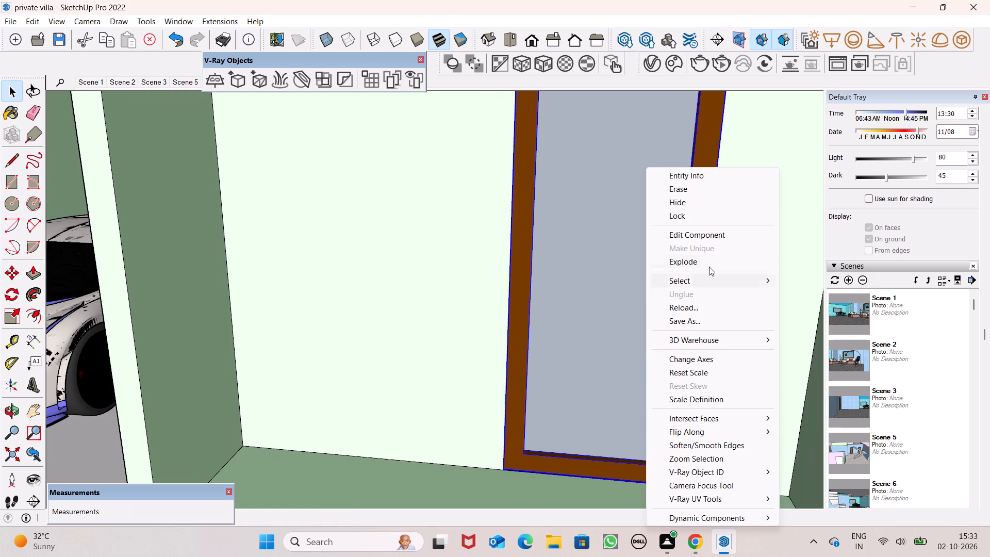
{"action": "left_click", "coordinate": [709, 259]}
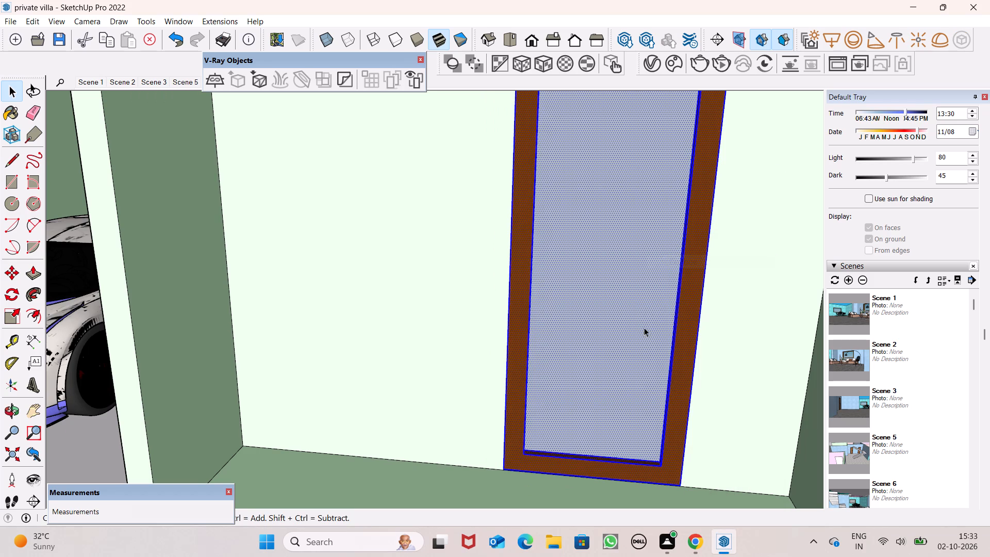
Switch the material library to the Glass and Mirrors collection for the front door's exploded glass panel.
{"action": "key", "text": "space"}
{"action": "left_click", "coordinate": [641, 326]}
{"action": "scroll", "coordinate": [649, 313], "scroll_direction": "down", "scroll_amount": 9}
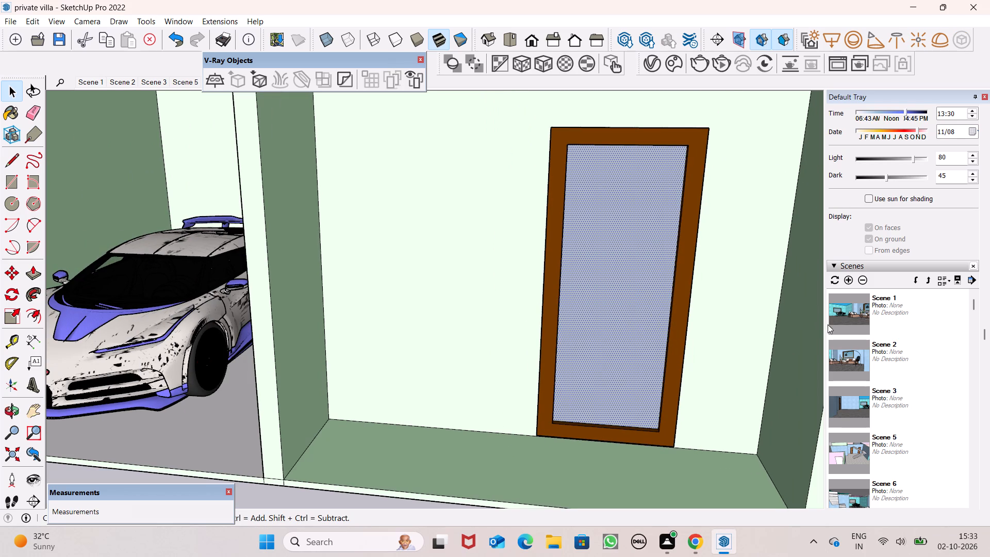
{"action": "scroll", "coordinate": [883, 384], "scroll_direction": "down", "scroll_amount": 20}
{"action": "scroll", "coordinate": [883, 384], "scroll_direction": "down", "scroll_amount": 2}
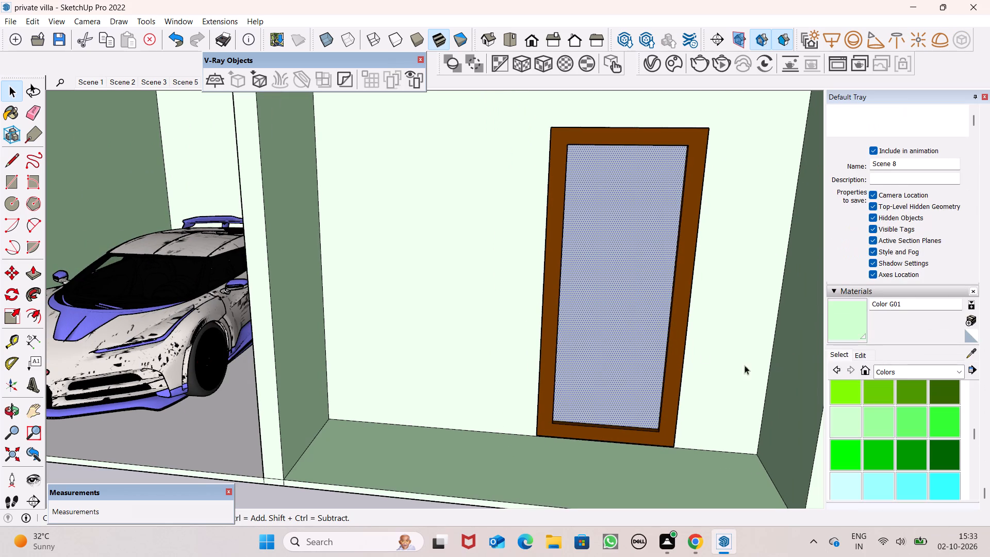
{"action": "scroll", "coordinate": [585, 332], "scroll_direction": "down", "scroll_amount": 11}
{"action": "left_click", "coordinate": [535, 484]}
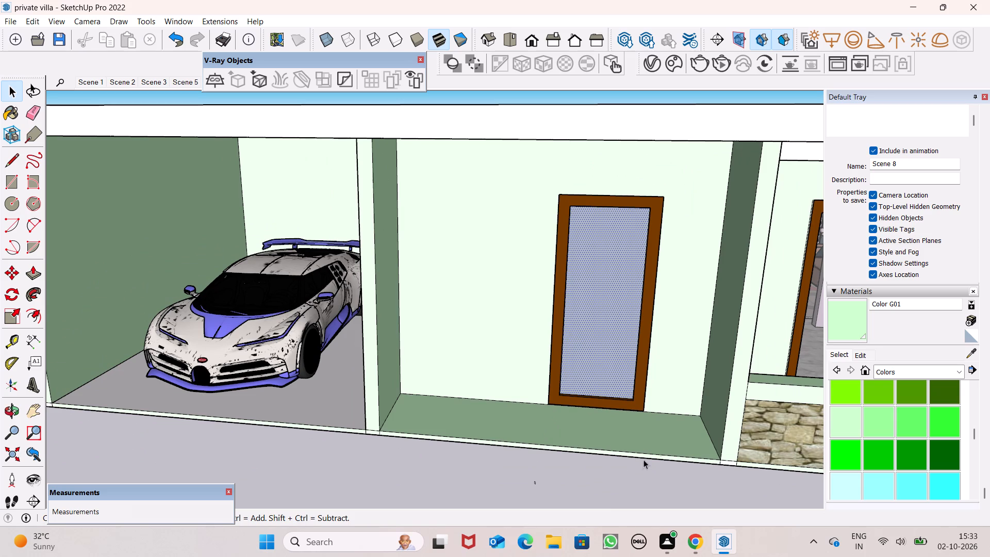
{"action": "left_click", "coordinate": [909, 374]}
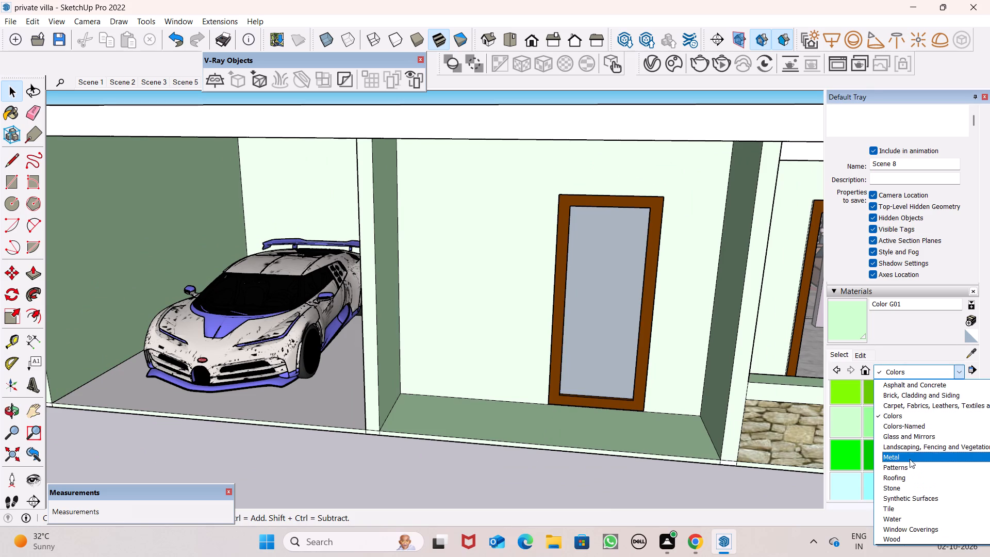
{"action": "left_click", "coordinate": [902, 439]}
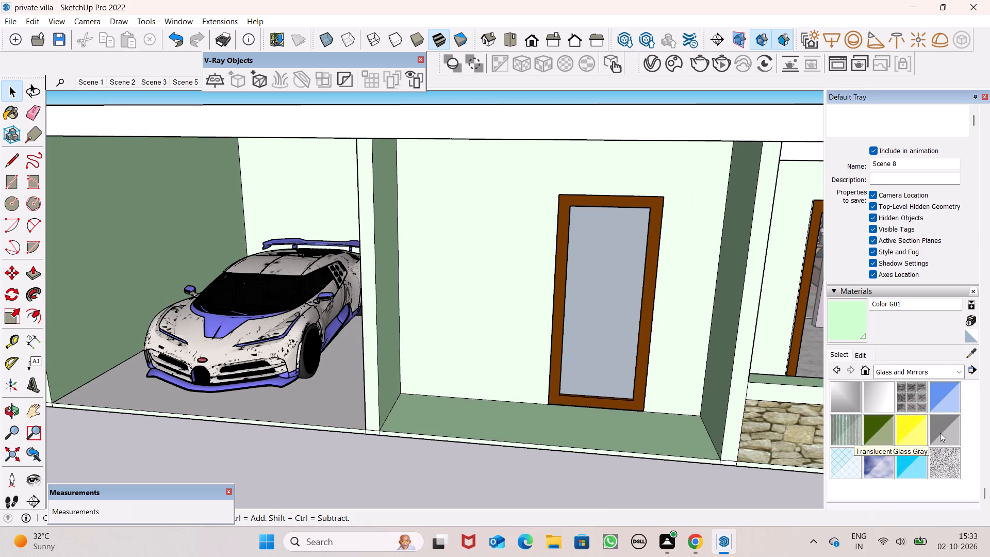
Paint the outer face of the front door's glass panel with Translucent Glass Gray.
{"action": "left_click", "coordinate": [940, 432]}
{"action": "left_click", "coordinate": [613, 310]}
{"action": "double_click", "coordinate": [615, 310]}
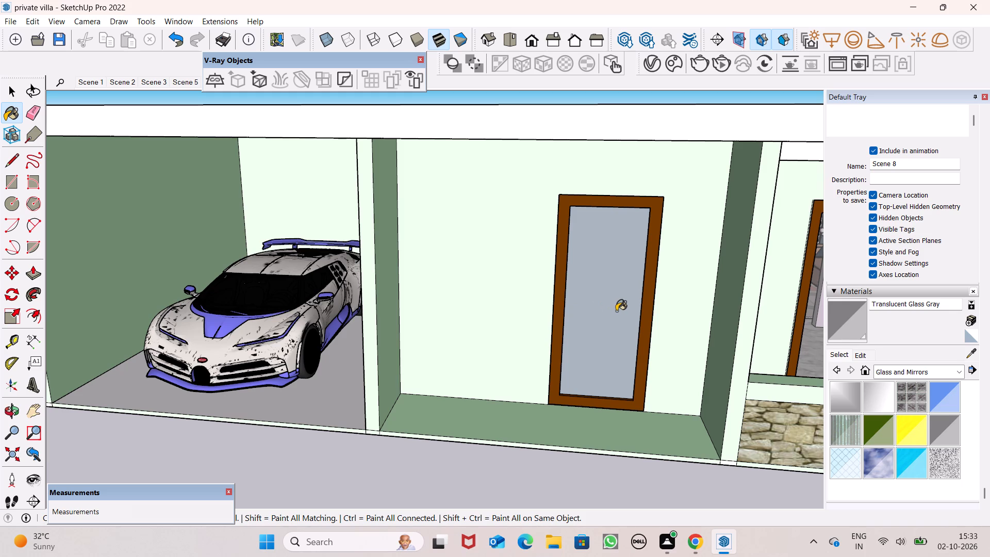
Paint the outer face of the front door's glass panel with Translucent Glass Blue.
{"action": "left_click", "coordinate": [935, 400]}
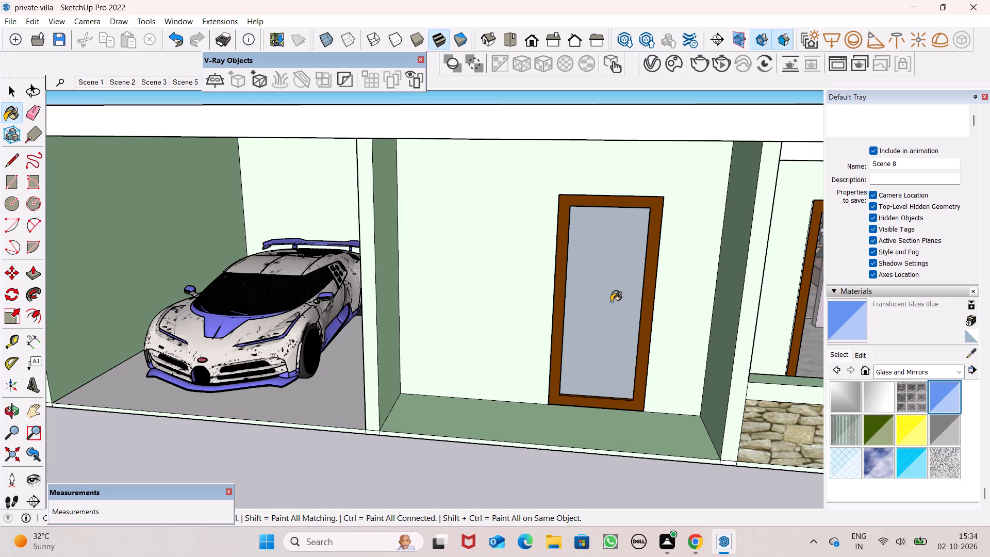
{"action": "left_click", "coordinate": [604, 301]}
From the interior of Scene 6, paint the inner face of the front door's glass panel with Translucent Glass Blue.
{"action": "scroll", "coordinate": [648, 321], "scroll_direction": "up", "scroll_amount": 5}
{"action": "middle_click_drag", "start_coordinate": [648, 327], "coordinate": [474, 337]}
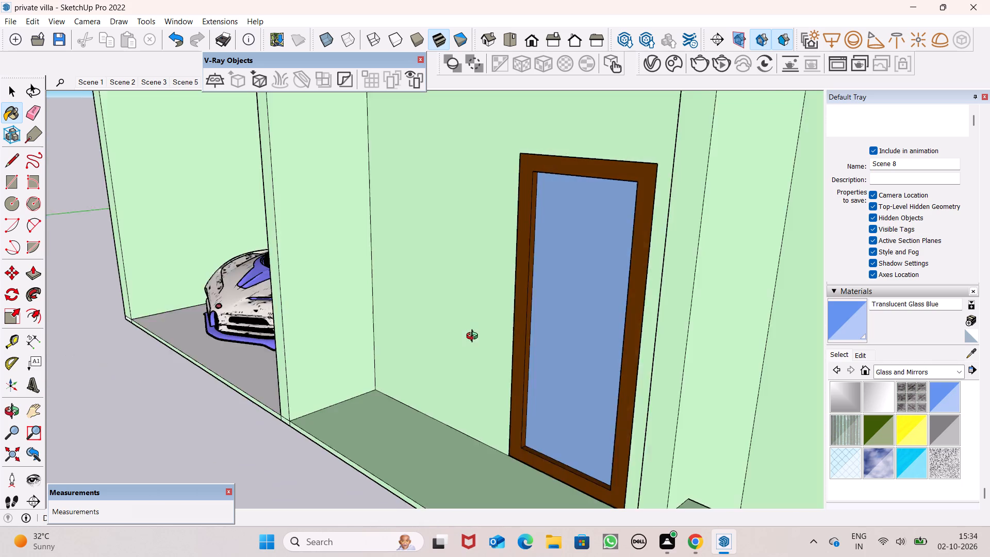
{"action": "middle_click_drag", "start_coordinate": [474, 337], "coordinate": [234, 289]}
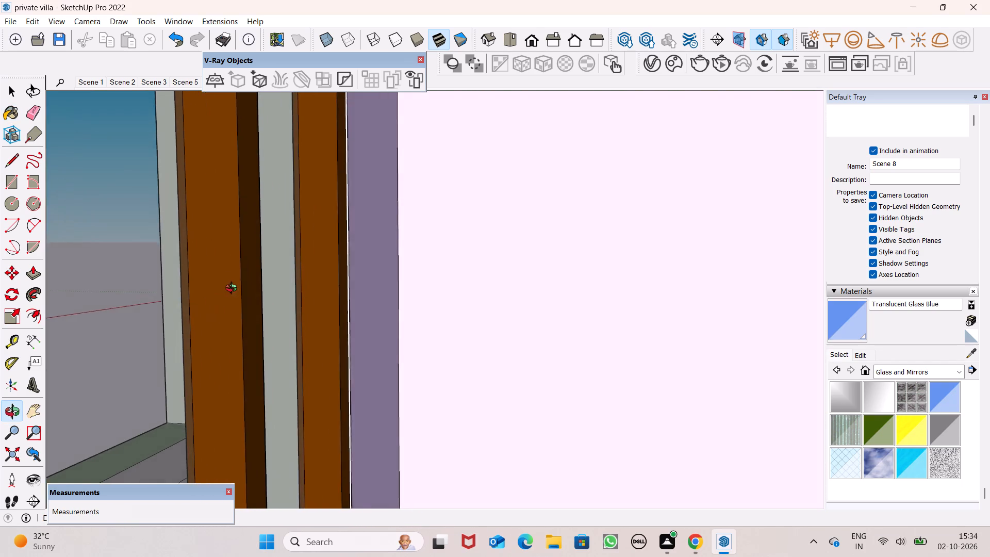
{"action": "middle_click_drag", "start_coordinate": [234, 289], "coordinate": [181, 292]}
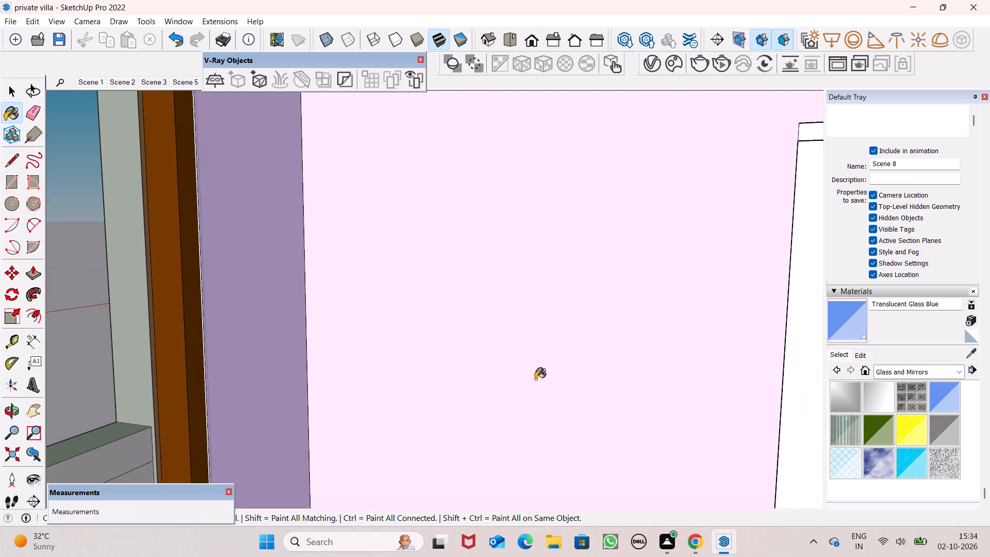
{"action": "scroll", "coordinate": [558, 347], "scroll_direction": "down", "scroll_amount": 13}
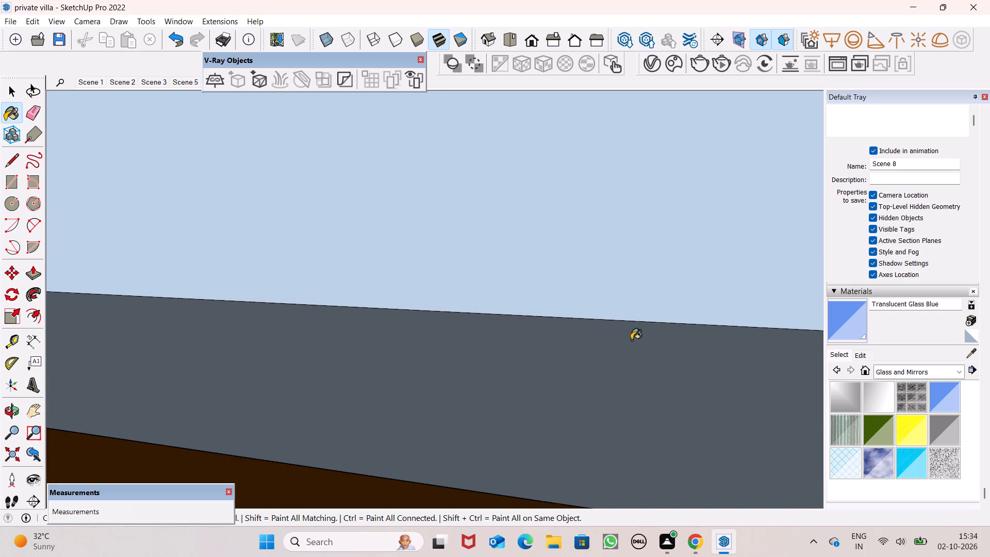
{"action": "scroll", "coordinate": [871, 351], "scroll_direction": "down", "scroll_amount": 5}
{"action": "scroll", "coordinate": [922, 382], "scroll_direction": "up", "scroll_amount": 3}
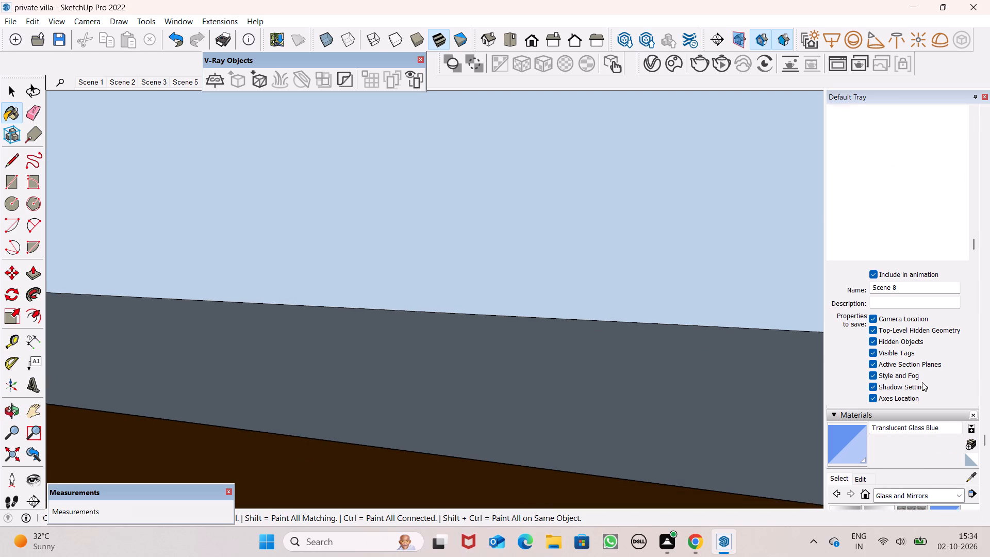
{"action": "scroll", "coordinate": [922, 382], "scroll_direction": "up", "scroll_amount": 6}
{"action": "double_click", "coordinate": [838, 292]}
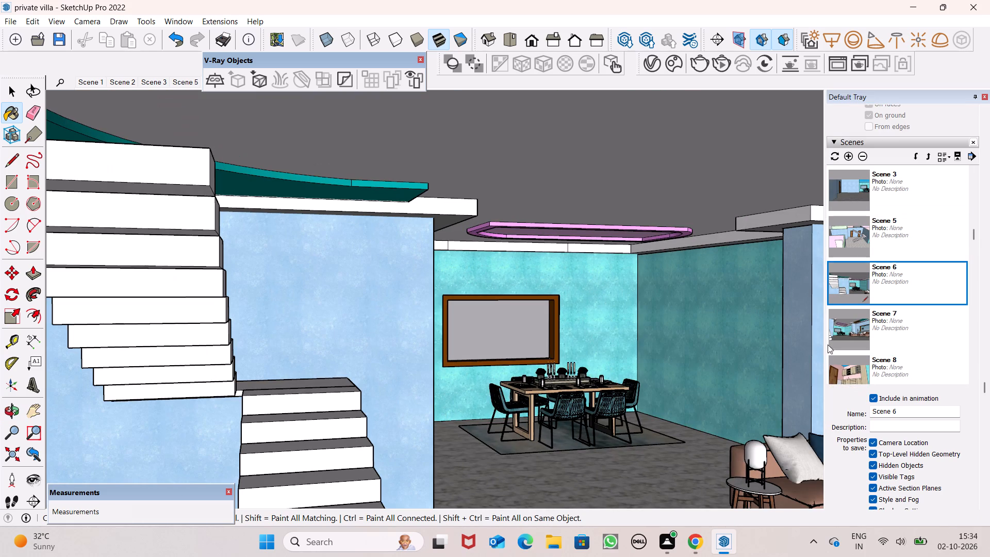
{"action": "middle_click_drag", "start_coordinate": [719, 407], "coordinate": [727, 411]}
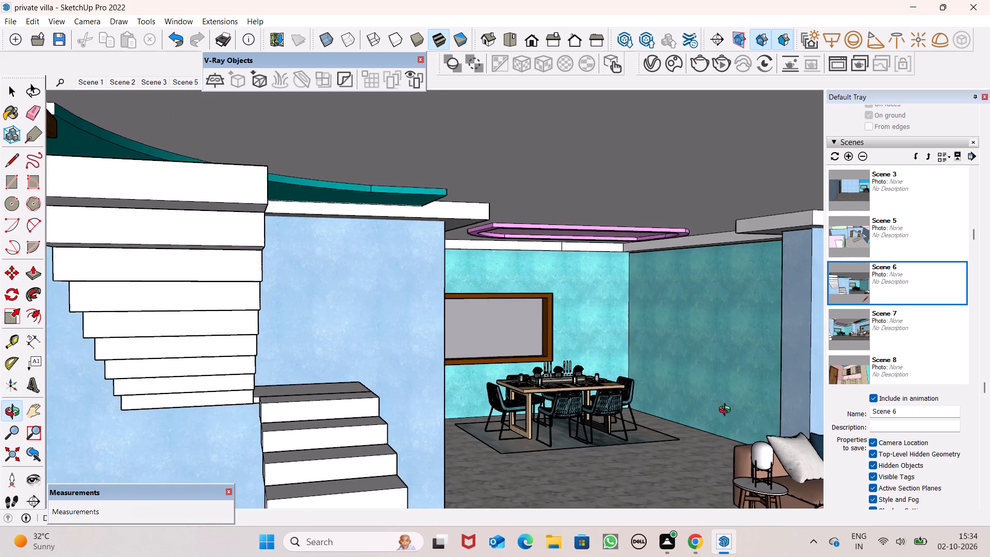
{"action": "middle_click_drag", "start_coordinate": [727, 411], "coordinate": [727, 405]}
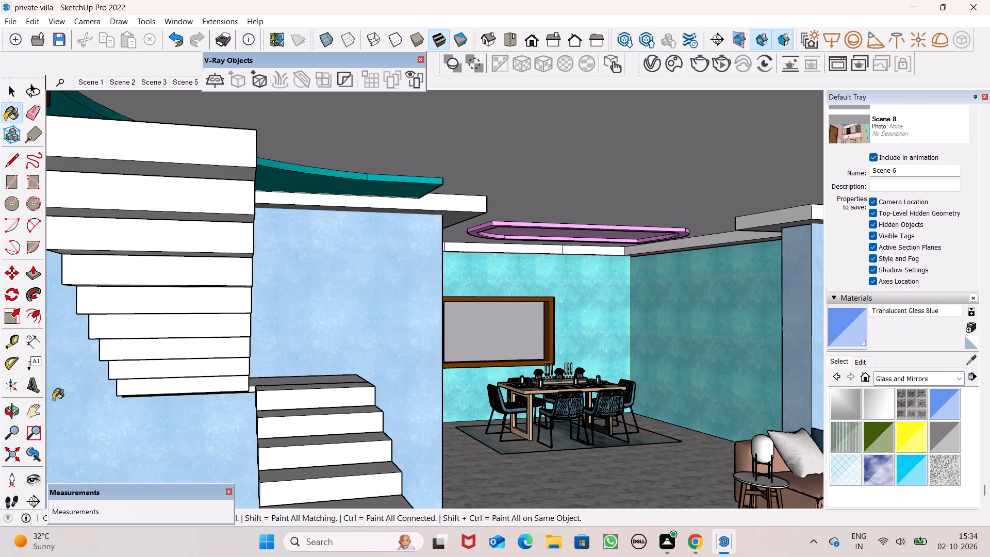
{"action": "left_click", "coordinate": [22, 480]}
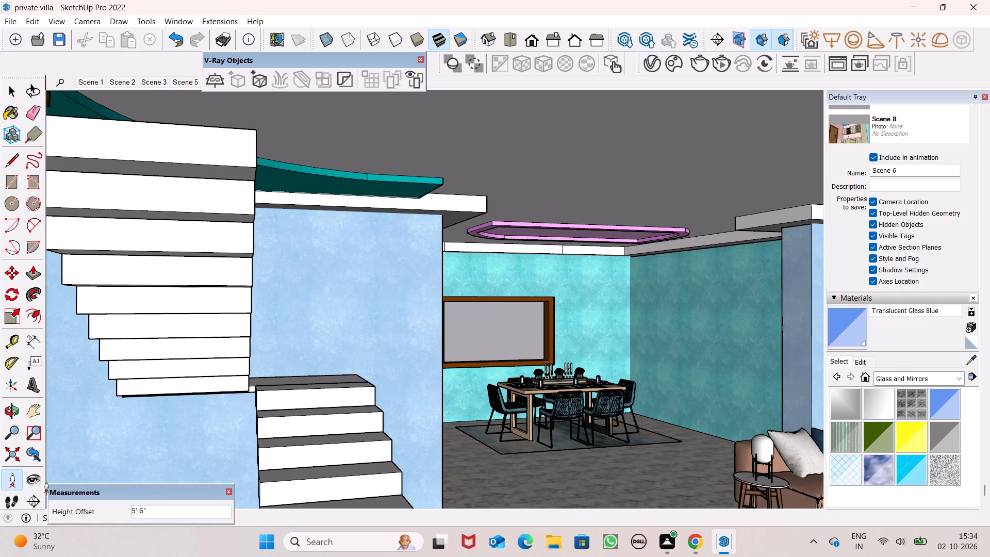
{"action": "left_click", "coordinate": [34, 480]}
{"action": "left_click_drag", "start_coordinate": [520, 438], "coordinate": [595, 472]}
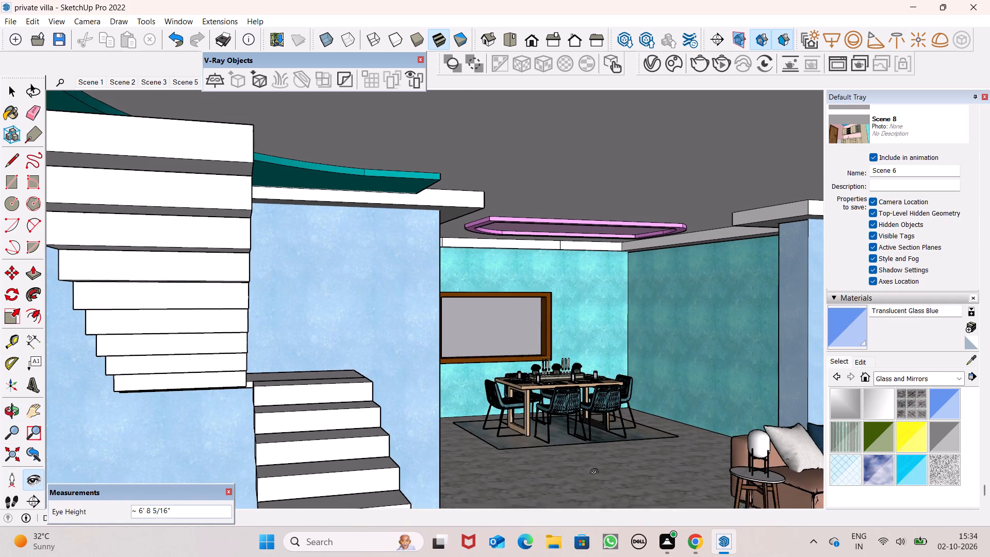
{"action": "left_click_drag", "start_coordinate": [595, 472], "coordinate": [989, 464]}
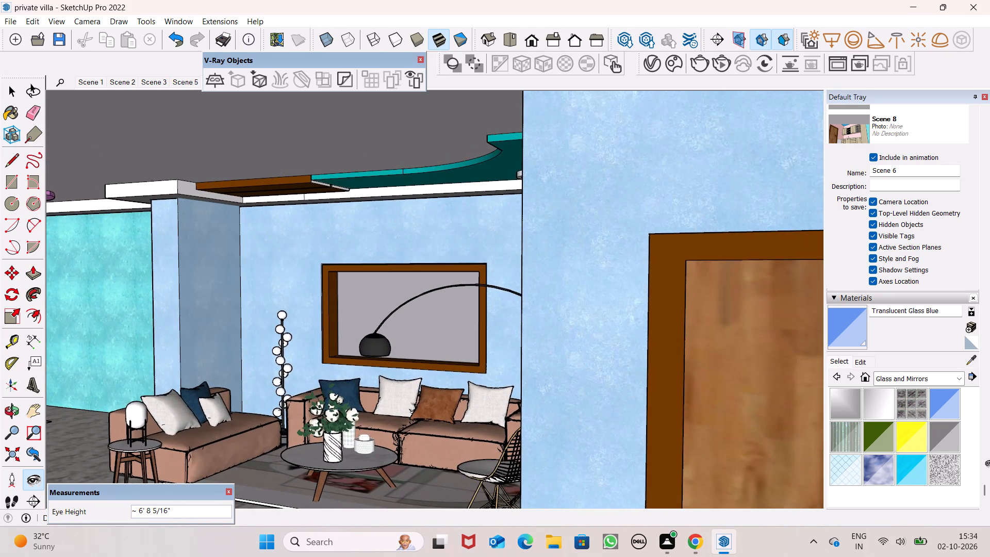
{"action": "left_click_drag", "start_coordinate": [989, 464], "coordinate": [989, 463]}
{"action": "left_click_drag", "start_coordinate": [575, 445], "coordinate": [767, 474]}
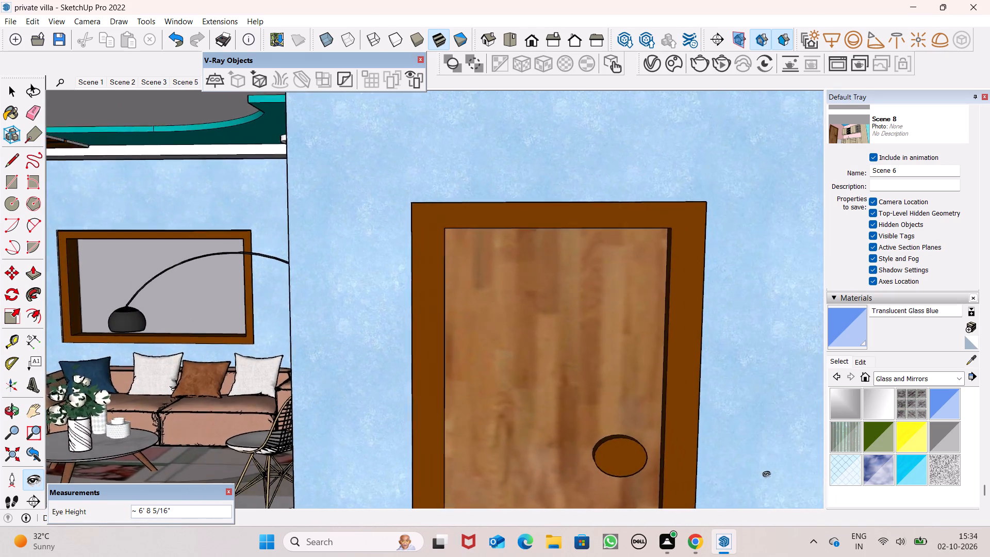
{"action": "left_click_drag", "start_coordinate": [767, 474], "coordinate": [989, 511]}
{"action": "left_click_drag", "start_coordinate": [989, 509], "coordinate": [984, 500]}
{"action": "left_click_drag", "start_coordinate": [557, 453], "coordinate": [557, 452]}
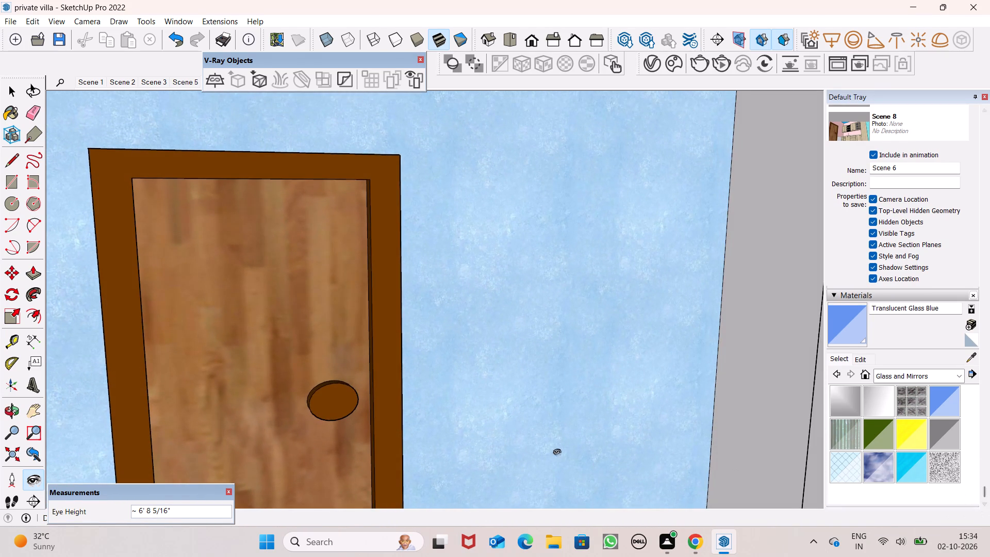
{"action": "left_click_drag", "start_coordinate": [557, 452], "coordinate": [818, 471]}
{"action": "left_click_drag", "start_coordinate": [818, 471], "coordinate": [816, 465]}
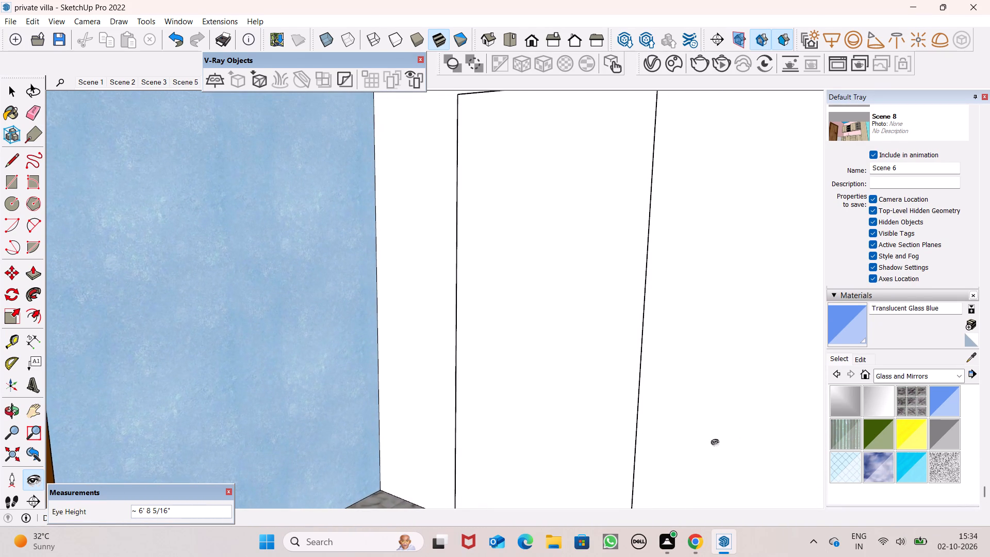
{"action": "left_click", "coordinate": [853, 311]}
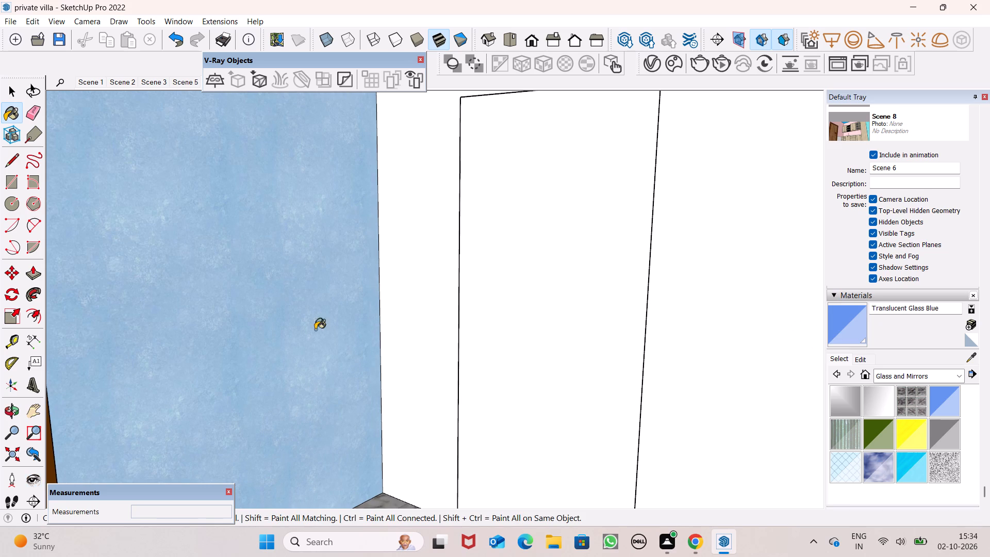
{"action": "left_click", "coordinate": [524, 328]}
Examine the repainted front door glass from outside the villa, looking through it toward the interior staircase.
{"action": "middle_click_drag", "start_coordinate": [581, 377], "coordinate": [460, 462]}
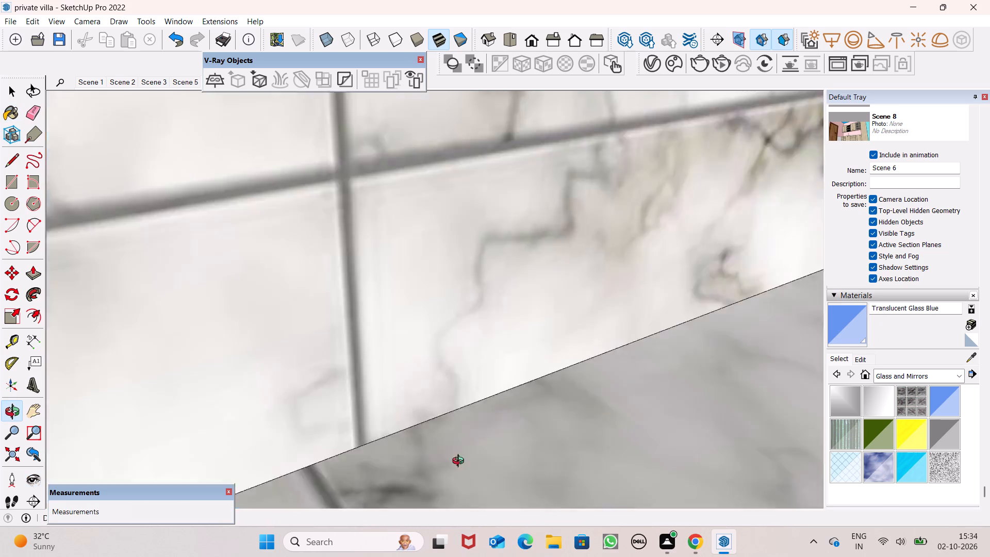
{"action": "middle_click_drag", "start_coordinate": [460, 462], "coordinate": [311, 485]}
{"action": "scroll", "coordinate": [398, 426], "scroll_direction": "down", "scroll_amount": 5}
{"action": "scroll", "coordinate": [417, 415], "scroll_direction": "up", "scroll_amount": 1}
{"action": "scroll", "coordinate": [417, 415], "scroll_direction": "down", "scroll_amount": 9}
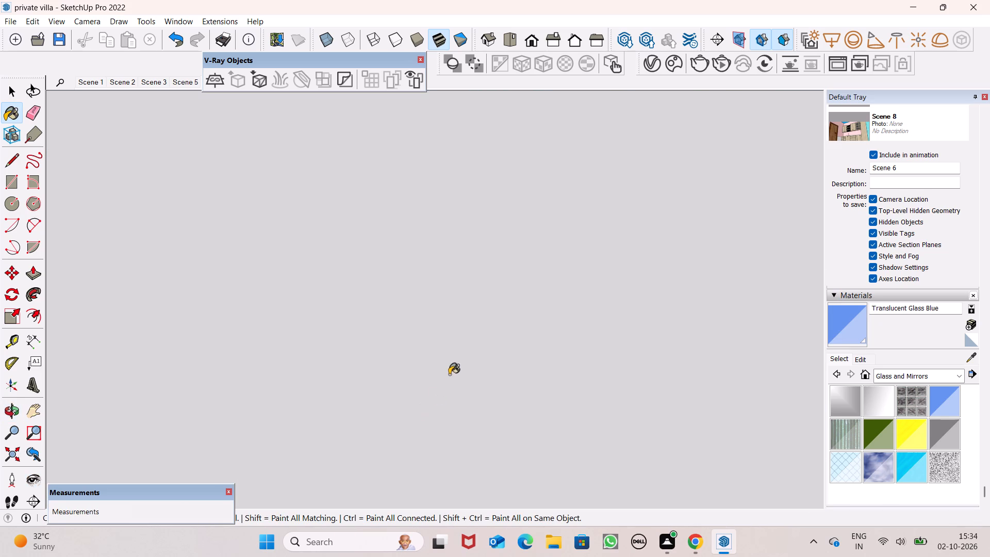
{"action": "scroll", "coordinate": [449, 374], "scroll_direction": "down", "scroll_amount": 6}
{"action": "scroll", "coordinate": [62, 226], "scroll_direction": "down", "scroll_amount": 13}
{"action": "scroll", "coordinate": [401, 255], "scroll_direction": "down", "scroll_amount": 15}
{"action": "scroll", "coordinate": [309, 267], "scroll_direction": "down", "scroll_amount": 4}
{"action": "scroll", "coordinate": [372, 291], "scroll_direction": "up", "scroll_amount": 1}
{"action": "scroll", "coordinate": [397, 285], "scroll_direction": "down", "scroll_amount": 20}
{"action": "scroll", "coordinate": [397, 285], "scroll_direction": "down", "scroll_amount": 7}
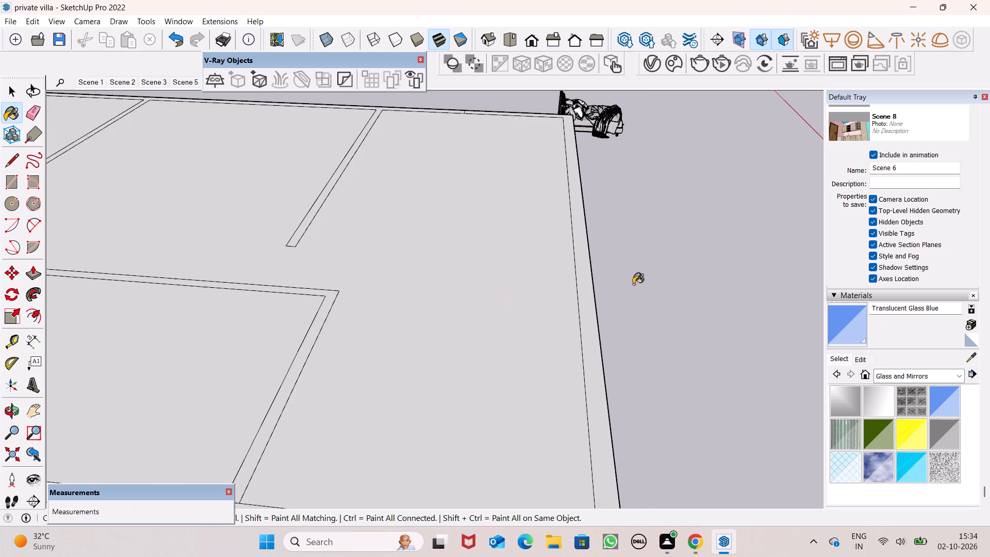
{"action": "scroll", "coordinate": [633, 284], "scroll_direction": "down", "scroll_amount": 20}
{"action": "scroll", "coordinate": [633, 284], "scroll_direction": "down", "scroll_amount": 10}
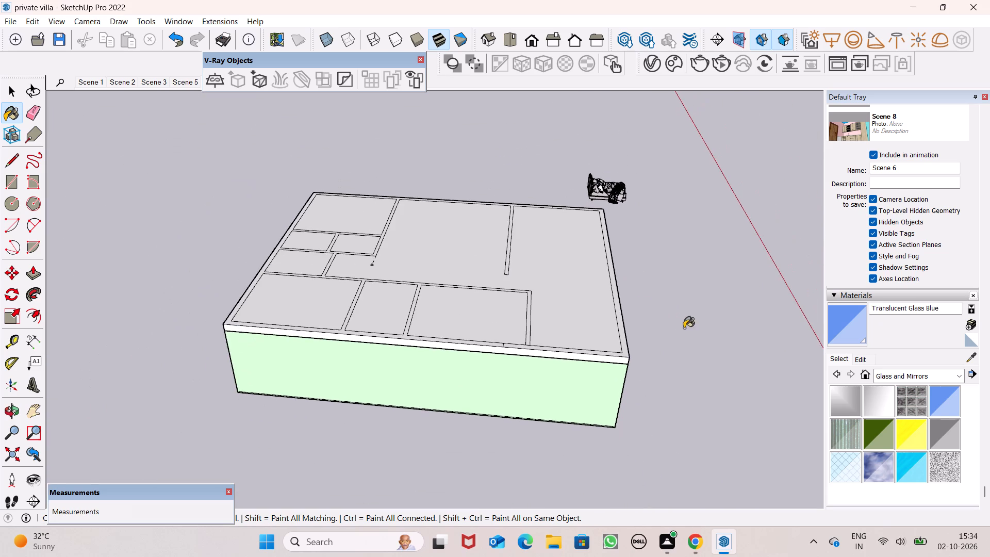
{"action": "middle_click_drag", "start_coordinate": [684, 329], "coordinate": [256, 255]}
{"action": "scroll", "coordinate": [456, 388], "scroll_direction": "up", "scroll_amount": 4}
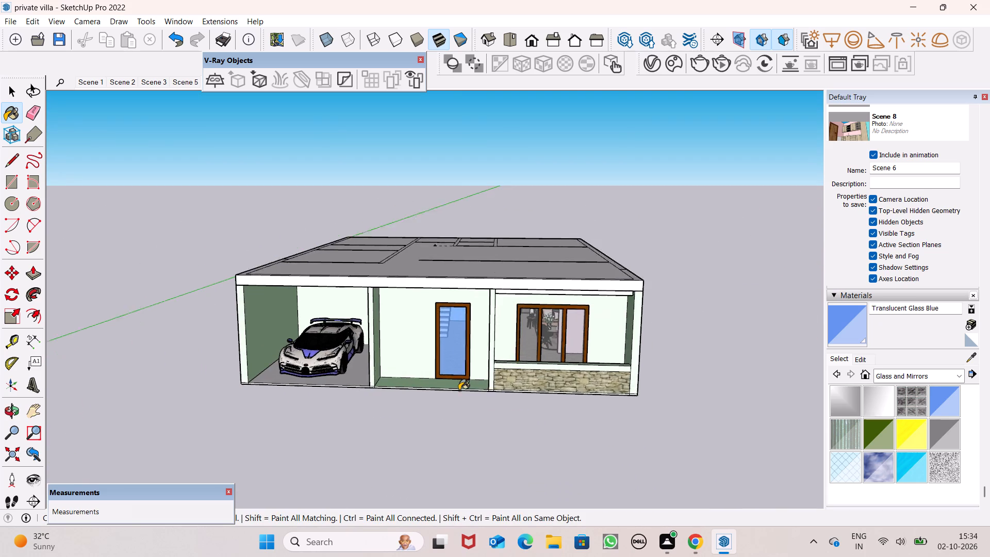
{"action": "scroll", "coordinate": [459, 390], "scroll_direction": "up", "scroll_amount": 1}
{"action": "scroll", "coordinate": [459, 390], "scroll_direction": "down", "scroll_amount": 1}
{"action": "scroll", "coordinate": [459, 390], "scroll_direction": "up", "scroll_amount": 4}
{"action": "key", "text": "space"}
{"action": "key", "text": "space"}
{"action": "scroll", "coordinate": [466, 356], "scroll_direction": "up", "scroll_amount": 12}
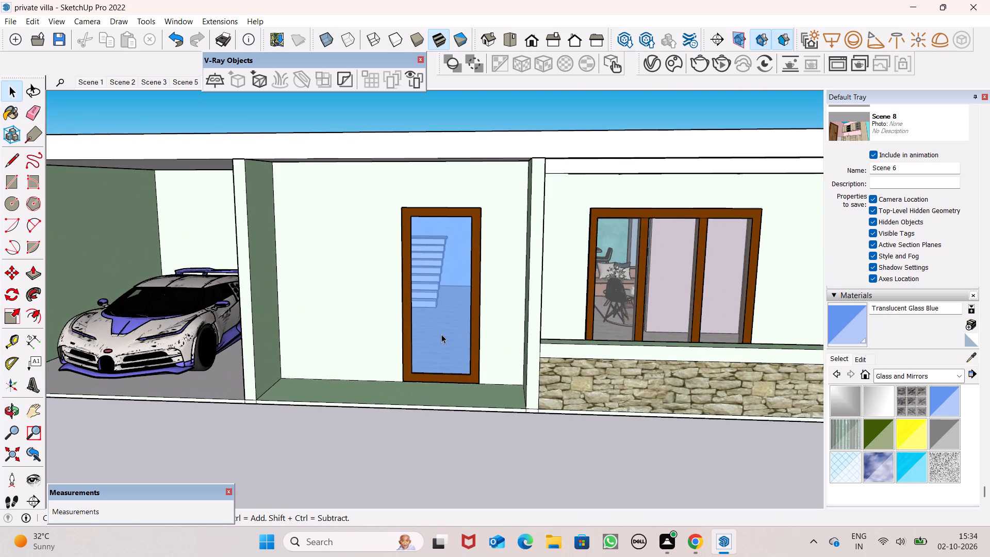
{"action": "scroll", "coordinate": [441, 334], "scroll_direction": "up", "scroll_amount": 8}
{"action": "middle_click_drag", "start_coordinate": [441, 329], "coordinate": [375, 292]}
{"action": "scroll", "coordinate": [375, 292], "scroll_direction": "up", "scroll_amount": 1}
{"action": "middle_click_drag", "start_coordinate": [375, 292], "coordinate": [382, 283]}
{"action": "scroll", "coordinate": [414, 258], "scroll_direction": "up", "scroll_amount": 1}
{"action": "scroll", "coordinate": [414, 258], "scroll_direction": "down", "scroll_amount": 1}
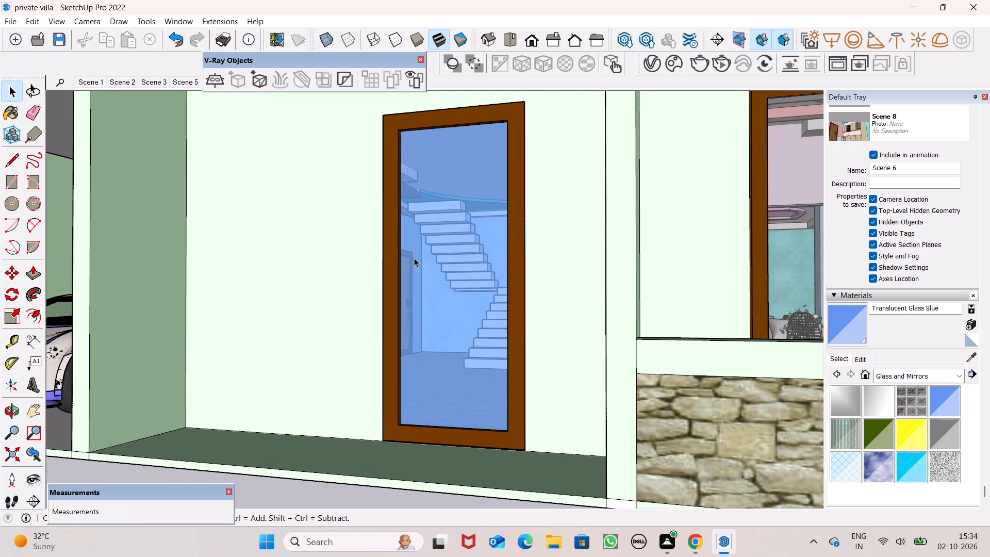
{"action": "scroll", "coordinate": [414, 258], "scroll_direction": "down", "scroll_amount": 1}
{"action": "scroll", "coordinate": [450, 232], "scroll_direction": "up", "scroll_amount": 17}
{"action": "scroll", "coordinate": [462, 238], "scroll_direction": "up", "scroll_amount": 8}
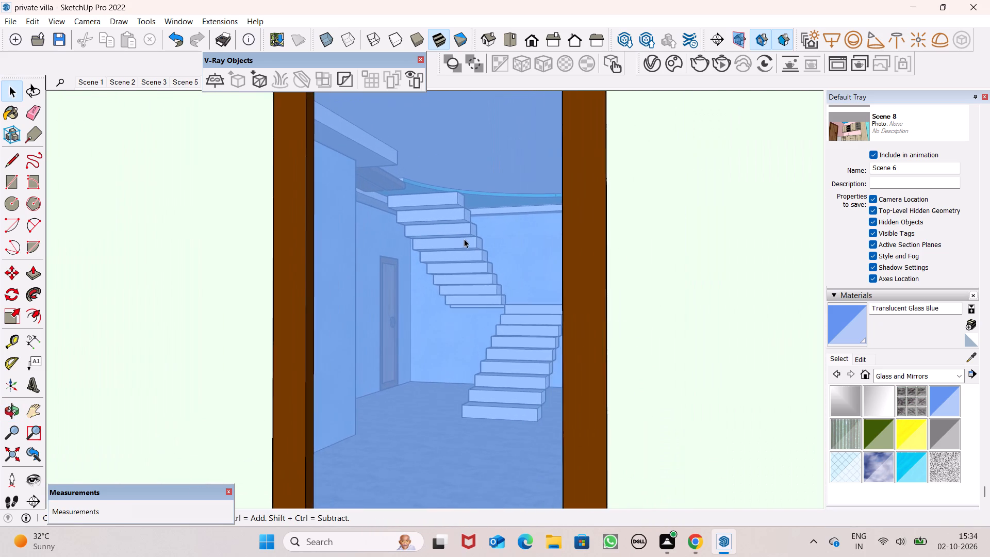
{"action": "scroll", "coordinate": [383, 223], "scroll_direction": "up", "scroll_amount": 20}
{"action": "scroll", "coordinate": [383, 223], "scroll_direction": "up", "scroll_amount": 2}
{"action": "scroll", "coordinate": [386, 216], "scroll_direction": "down", "scroll_amount": 1}
{"action": "scroll", "coordinate": [386, 216], "scroll_direction": "up", "scroll_amount": 18}
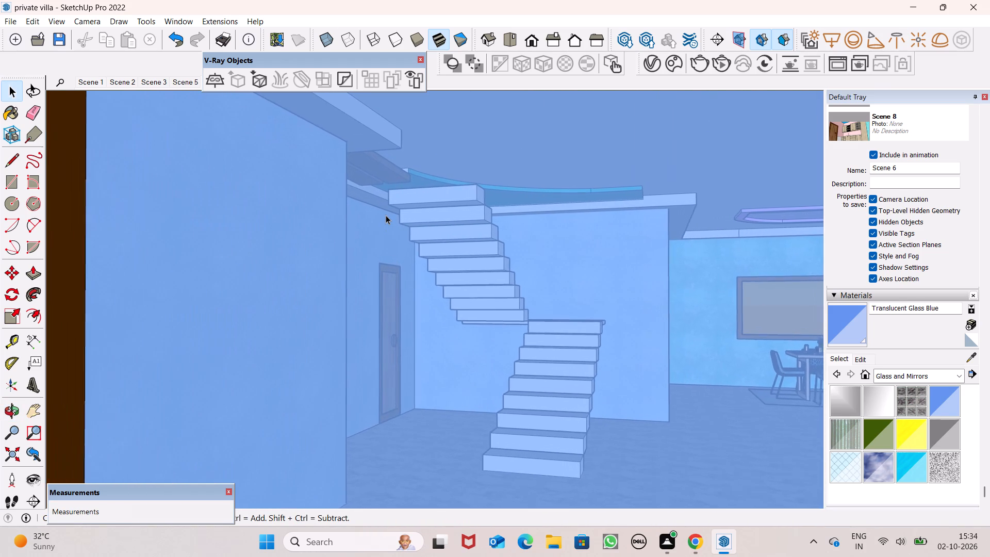
{"action": "scroll", "coordinate": [386, 215], "scroll_direction": "up", "scroll_amount": 7}
{"action": "scroll", "coordinate": [386, 214], "scroll_direction": "down", "scroll_amount": 1}
{"action": "scroll", "coordinate": [386, 214], "scroll_direction": "up", "scroll_amount": 20}
{"action": "scroll", "coordinate": [386, 214], "scroll_direction": "up", "scroll_amount": 3}
{"action": "scroll", "coordinate": [398, 290], "scroll_direction": "down", "scroll_amount": 10}
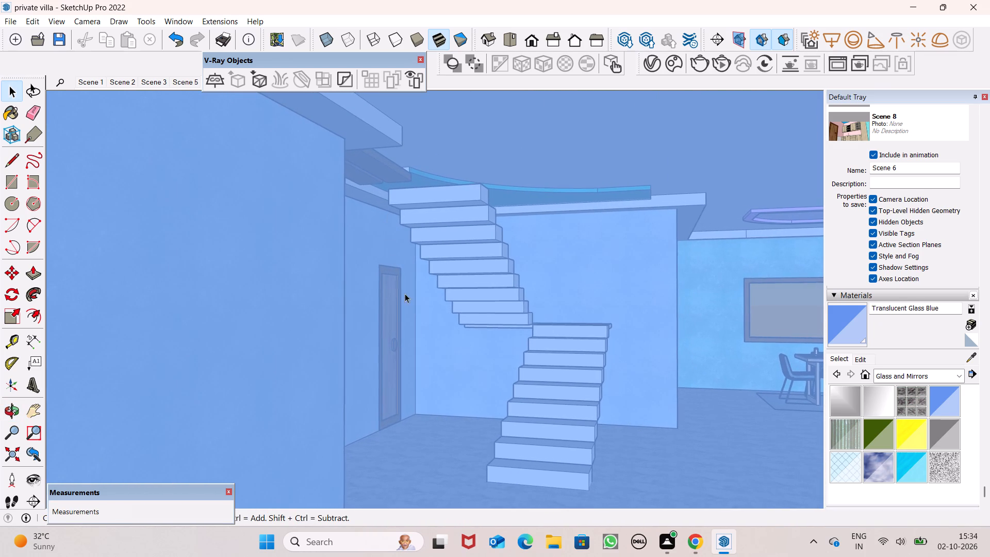
{"action": "scroll", "coordinate": [405, 293], "scroll_direction": "down", "scroll_amount": 19}
{"action": "scroll", "coordinate": [483, 317], "scroll_direction": "down", "scroll_amount": 20}
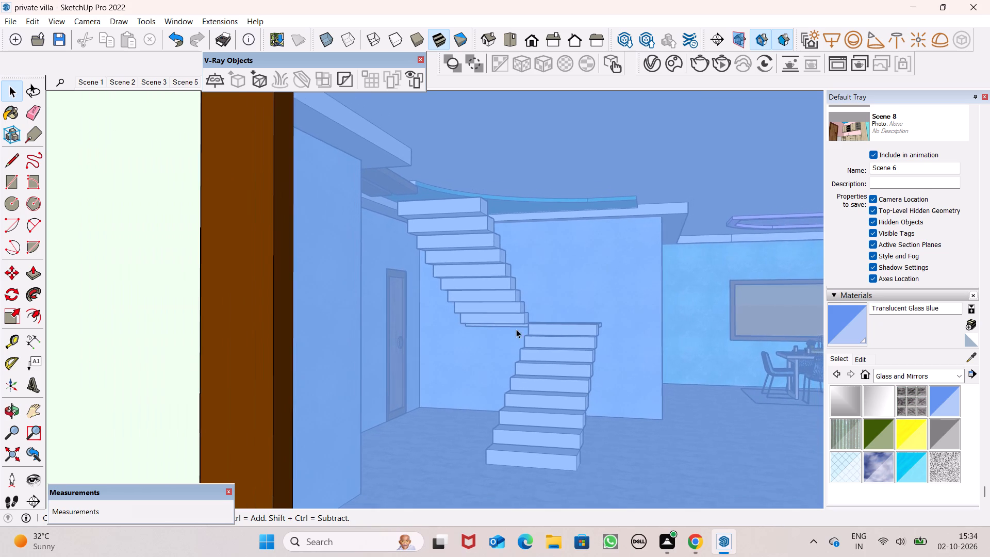
{"action": "scroll", "coordinate": [528, 343], "scroll_direction": "down", "scroll_amount": 20}
{"action": "scroll", "coordinate": [528, 343], "scroll_direction": "down", "scroll_amount": 17}
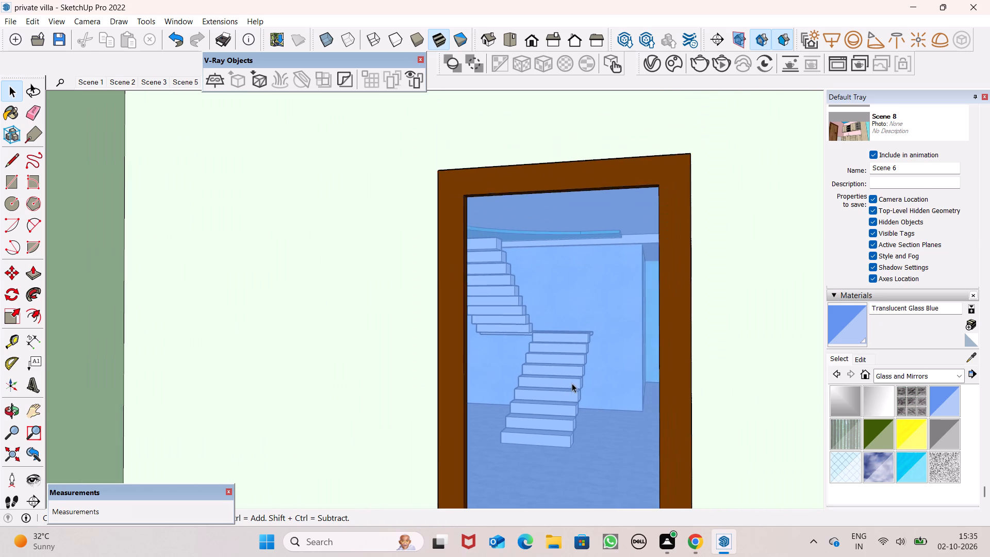
Group the ground floor front door's wooden frame together with its blue glass panel.
{"action": "scroll", "coordinate": [572, 396], "scroll_direction": "down", "scroll_amount": 16}
{"action": "scroll", "coordinate": [574, 418], "scroll_direction": "down", "scroll_amount": 16}
{"action": "left_click", "coordinate": [587, 428]}
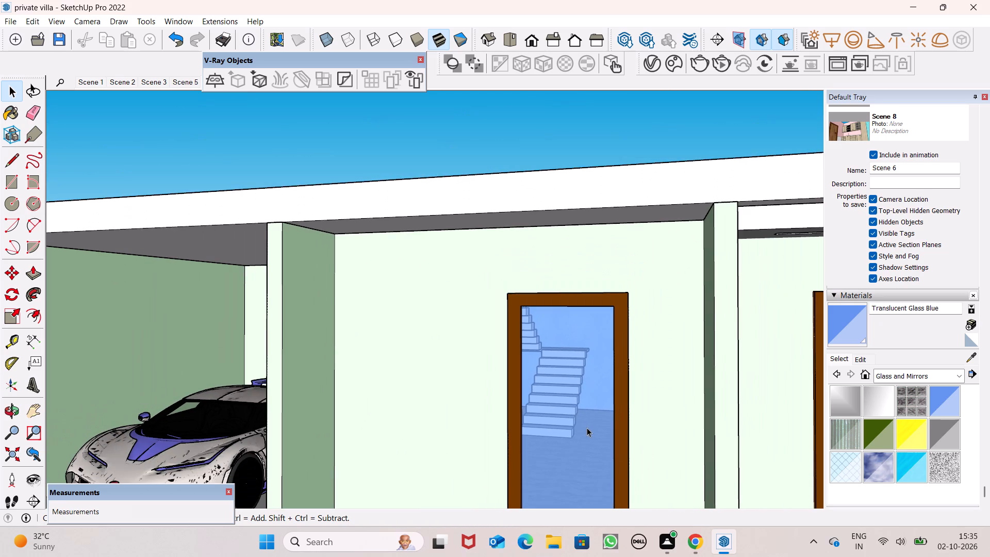
{"action": "double_click", "coordinate": [587, 428]}
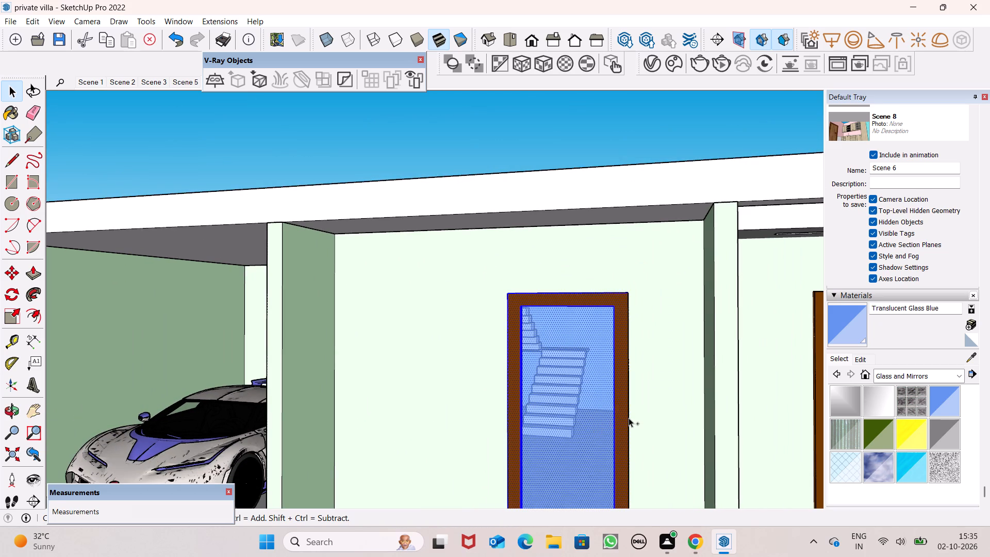
{"action": "left_click", "coordinate": [629, 417], "text": "ctrl"}
{"action": "double_click", "coordinate": [625, 419], "text": "ctrl"}
{"action": "scroll", "coordinate": [592, 419], "scroll_direction": "down", "scroll_amount": 8}
{"action": "middle_click_drag", "start_coordinate": [595, 429], "coordinate": [669, 488]}
{"action": "scroll", "coordinate": [608, 415], "scroll_direction": "up", "scroll_amount": 5}
{"action": "scroll", "coordinate": [608, 415], "scroll_direction": "down", "scroll_amount": 1}
{"action": "scroll", "coordinate": [608, 415], "scroll_direction": "up", "scroll_amount": 2}
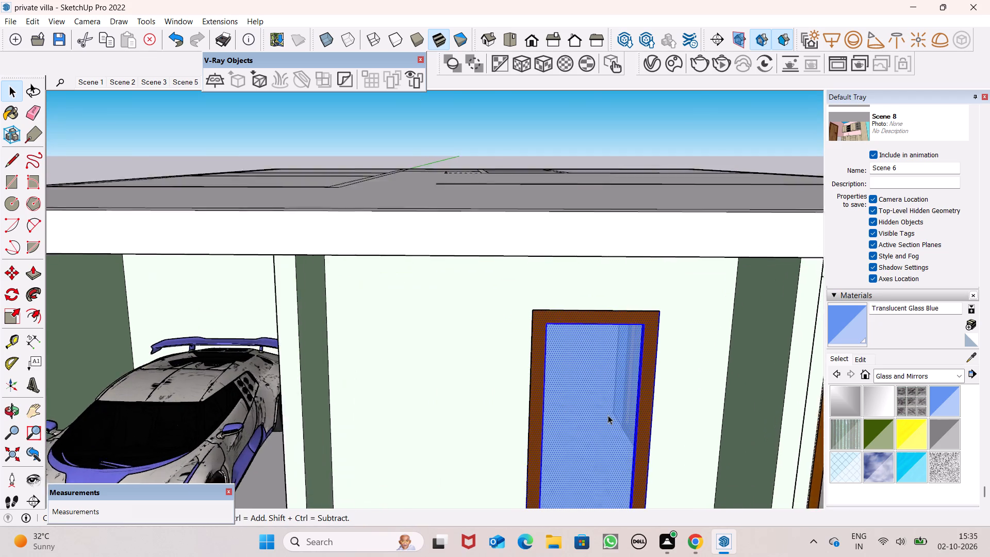
{"action": "scroll", "coordinate": [608, 415], "scroll_direction": "up", "scroll_amount": 2}
{"action": "scroll", "coordinate": [526, 400], "scroll_direction": "up", "scroll_amount": 9}
{"action": "middle_click_drag", "start_coordinate": [511, 387], "coordinate": [547, 462]}
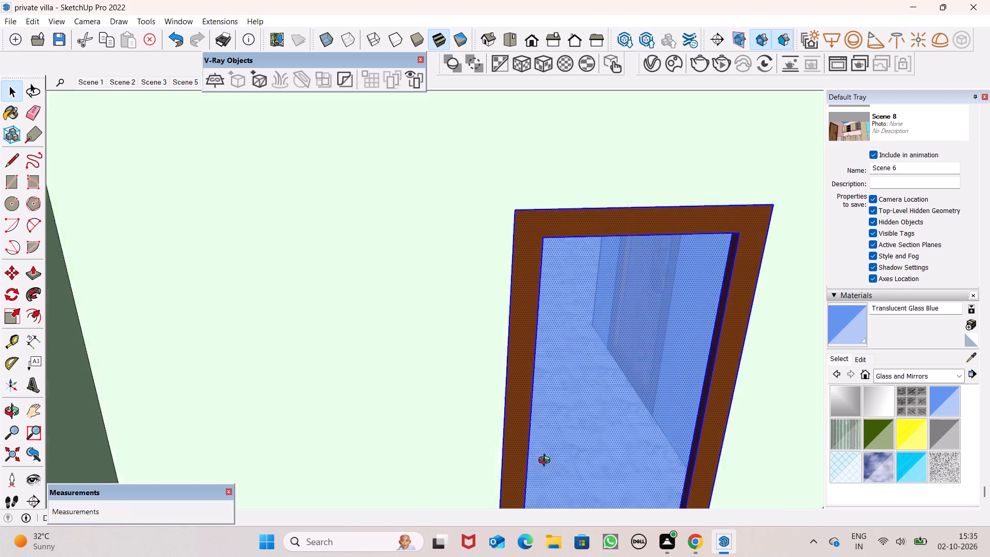
{"action": "middle_click_drag", "start_coordinate": [547, 462], "coordinate": [556, 479]}
{"action": "scroll", "coordinate": [547, 385], "scroll_direction": "up", "scroll_amount": 7}
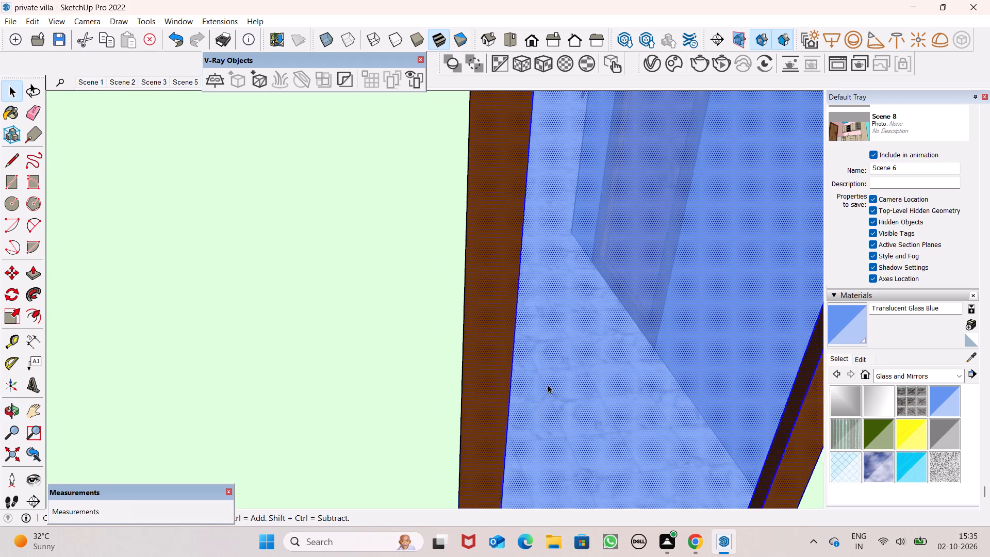
{"action": "scroll", "coordinate": [548, 385], "scroll_direction": "up", "scroll_amount": 1}
{"action": "right_click", "coordinate": [531, 384], "text": "ctrl"}
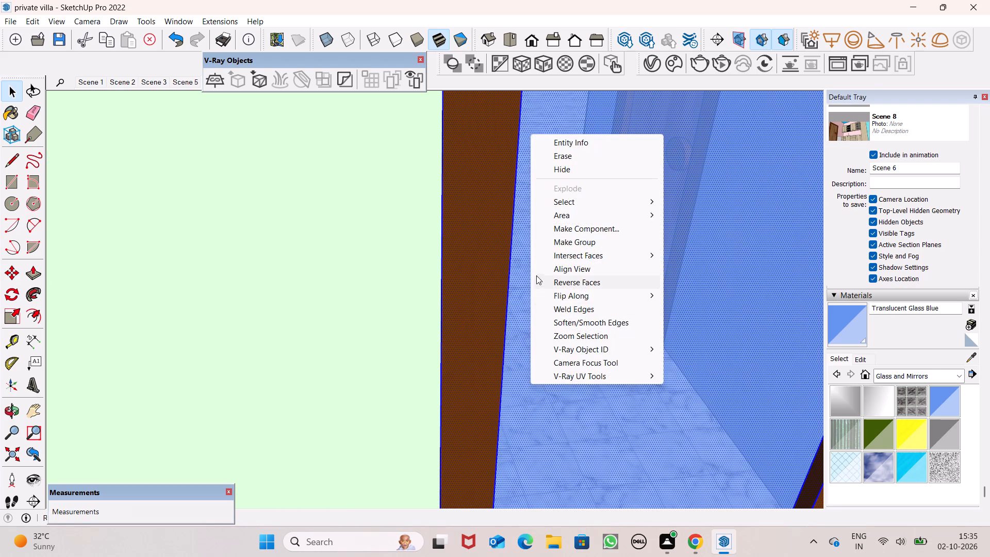
{"action": "left_click", "coordinate": [563, 243], "text": "ctrl"}
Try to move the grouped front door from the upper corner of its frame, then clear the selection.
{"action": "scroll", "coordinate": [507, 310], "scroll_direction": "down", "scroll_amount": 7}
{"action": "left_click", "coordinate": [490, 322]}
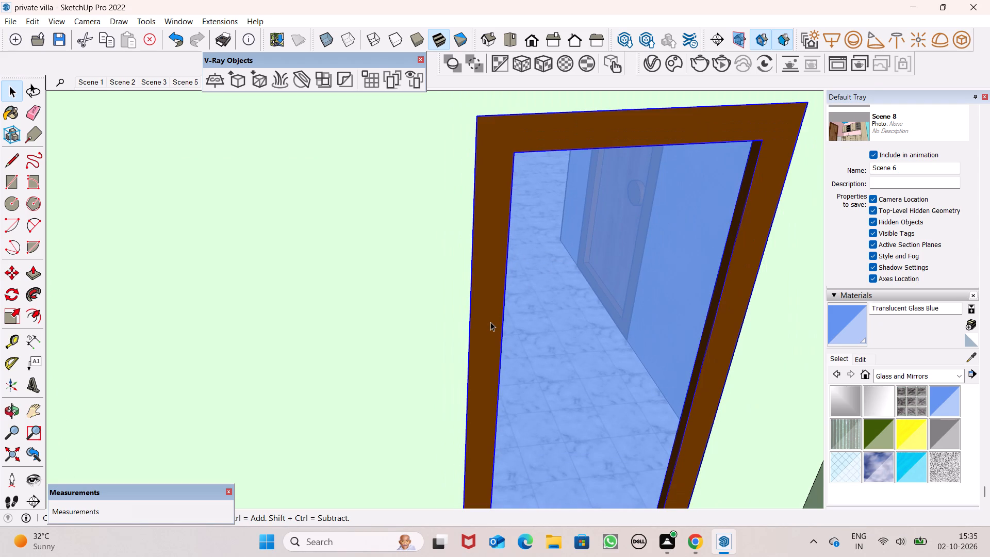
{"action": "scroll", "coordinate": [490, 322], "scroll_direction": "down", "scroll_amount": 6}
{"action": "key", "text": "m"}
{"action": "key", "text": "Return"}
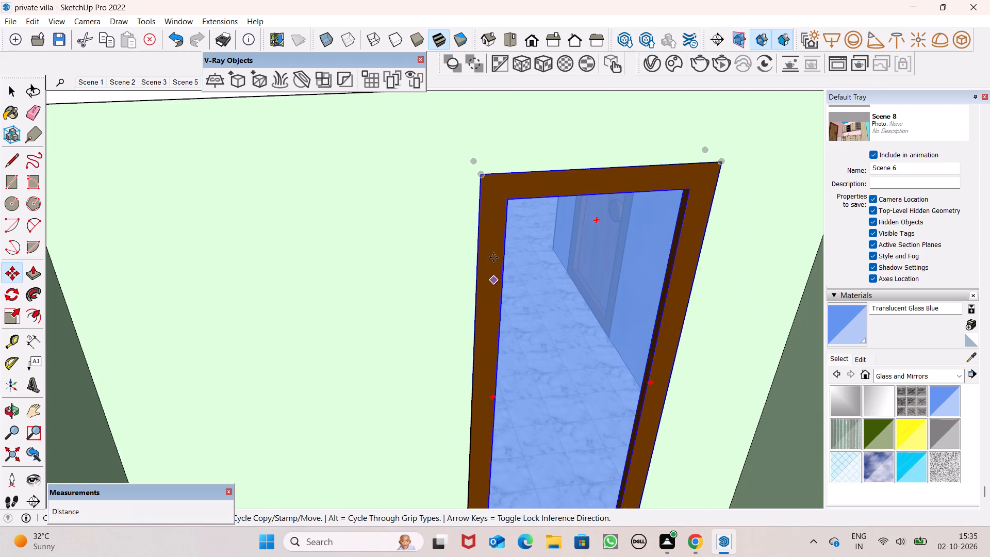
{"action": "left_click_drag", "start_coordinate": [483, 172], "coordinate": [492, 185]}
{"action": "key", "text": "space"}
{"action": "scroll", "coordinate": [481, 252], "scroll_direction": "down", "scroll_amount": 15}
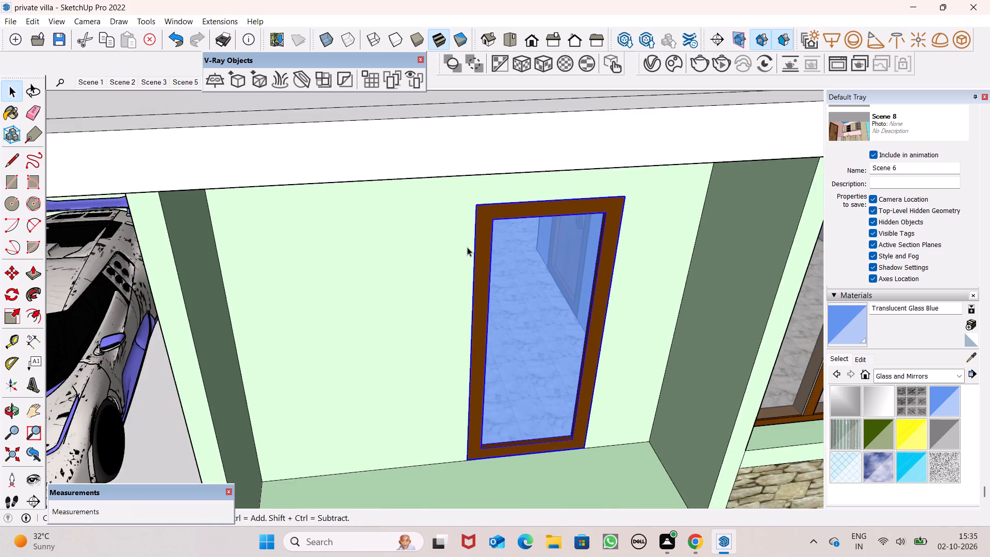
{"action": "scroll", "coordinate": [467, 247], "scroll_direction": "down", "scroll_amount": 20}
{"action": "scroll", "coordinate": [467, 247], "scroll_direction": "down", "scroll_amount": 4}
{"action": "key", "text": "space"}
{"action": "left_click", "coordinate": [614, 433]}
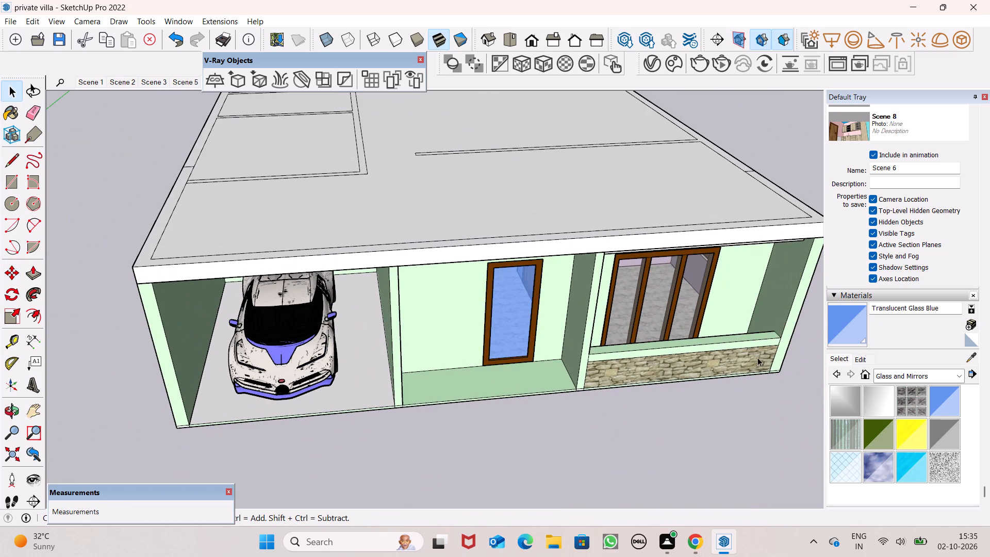
View saved Scene 3 and Scene 5, then return to Scene 3's staircase hall.
{"action": "scroll", "coordinate": [889, 304], "scroll_direction": "down", "scroll_amount": 7}
{"action": "scroll", "coordinate": [894, 358], "scroll_direction": "up", "scroll_amount": 5}
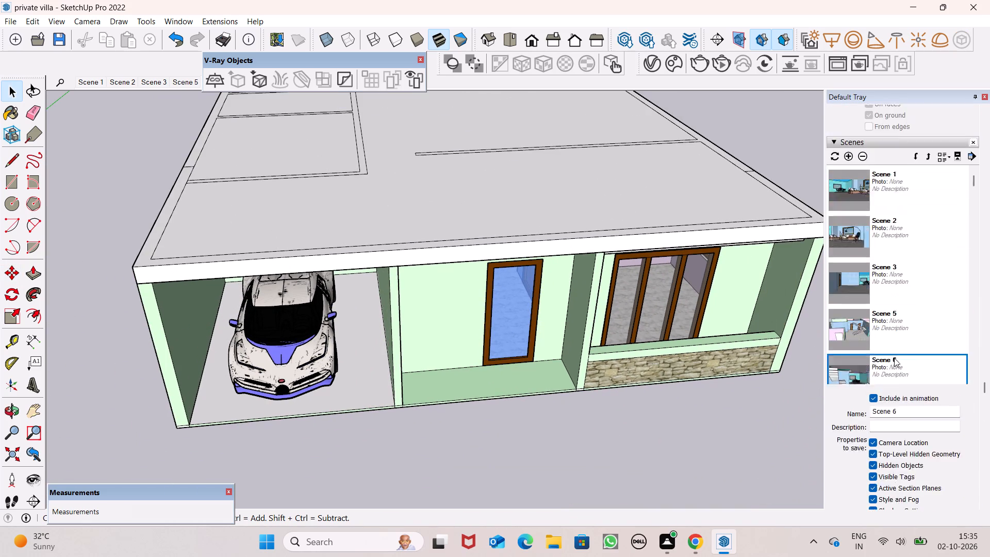
{"action": "scroll", "coordinate": [894, 358], "scroll_direction": "up", "scroll_amount": 4}
{"action": "scroll", "coordinate": [886, 345], "scroll_direction": "down", "scroll_amount": 1}
{"action": "scroll", "coordinate": [865, 353], "scroll_direction": "up", "scroll_amount": 1}
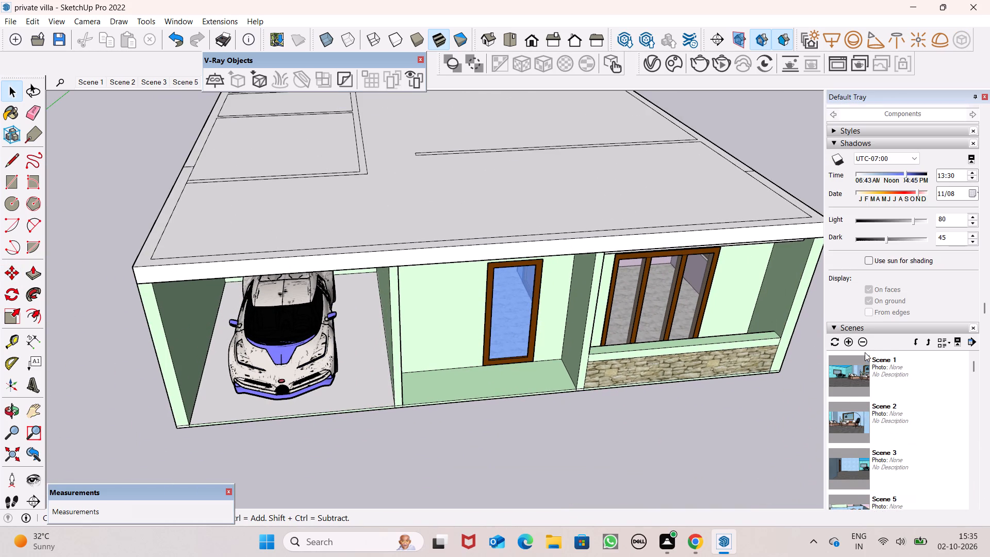
{"action": "scroll", "coordinate": [866, 356], "scroll_direction": "down", "scroll_amount": 1}
{"action": "double_click", "coordinate": [854, 430]}
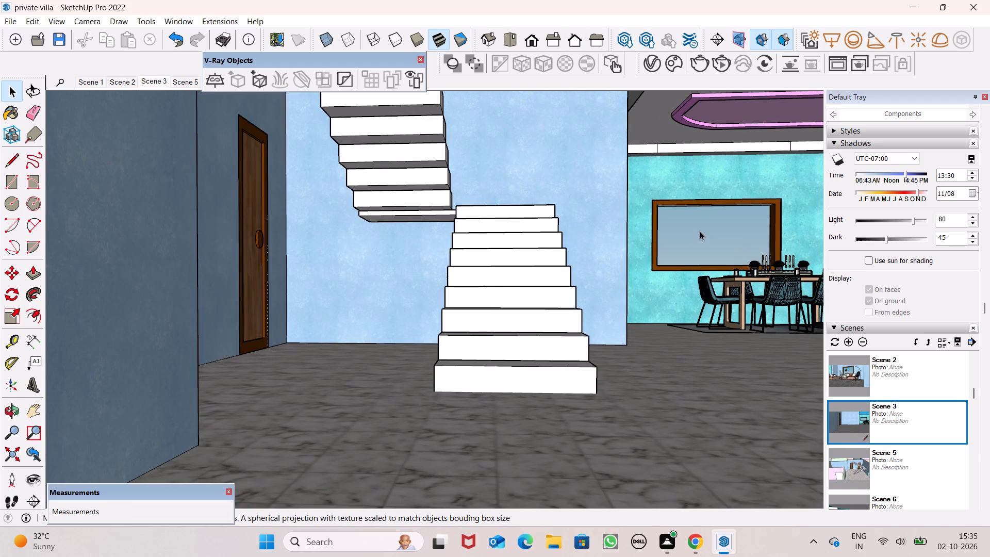
{"action": "double_click", "coordinate": [841, 489]}
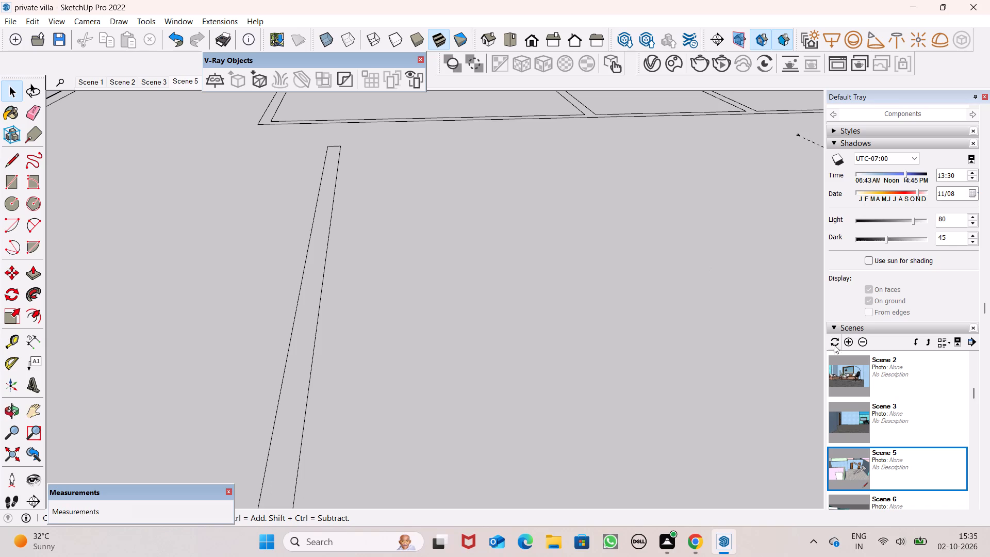
{"action": "double_click", "coordinate": [863, 476]}
{"action": "double_click", "coordinate": [845, 433]}
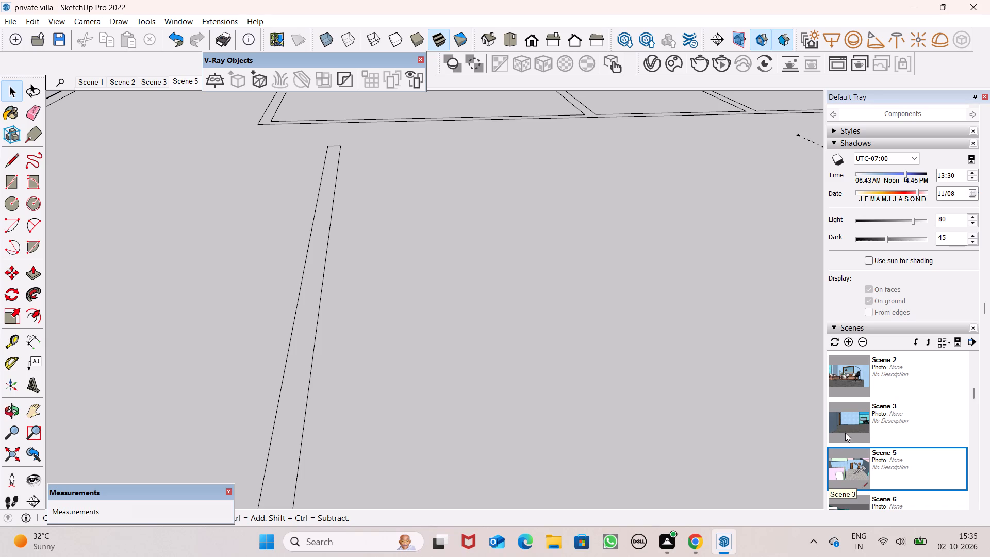
{"action": "double_click", "coordinate": [846, 425]}
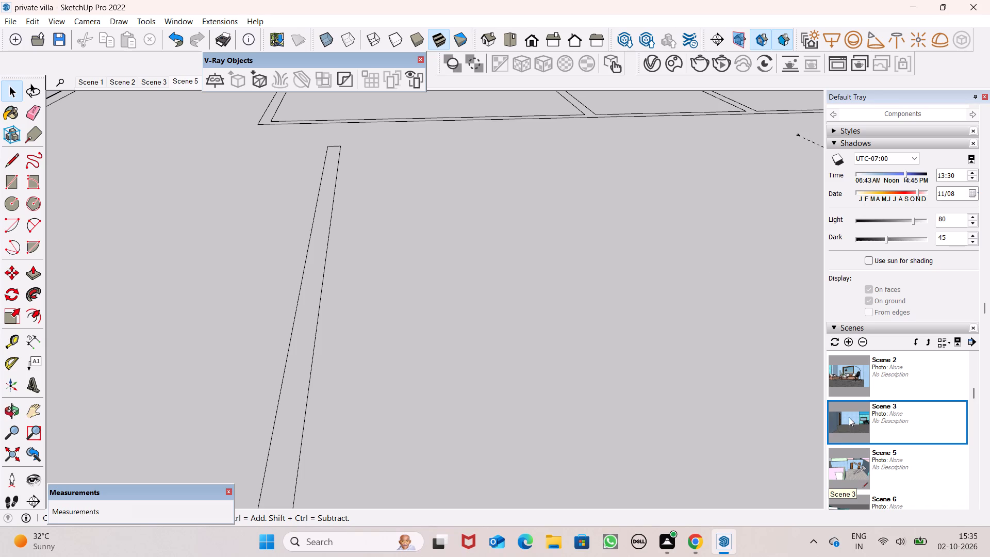
{"action": "double_click", "coordinate": [849, 431]}
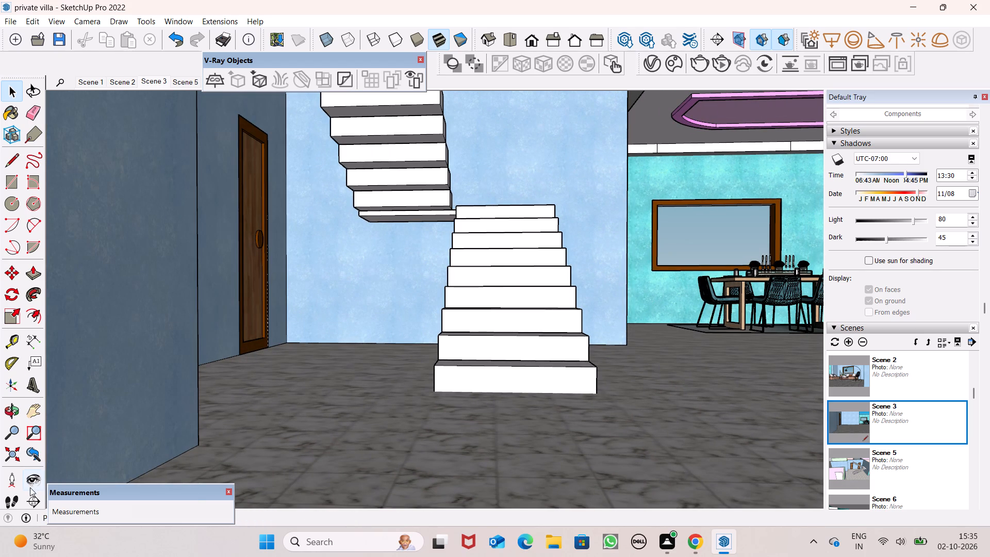
Look around the staircase hall from Scene 3, examining the stair flights, upper-floor opening, ceiling and dining area.
{"action": "left_click_drag", "start_coordinate": [30, 483], "coordinate": [37, 482]}
{"action": "left_click_drag", "start_coordinate": [702, 454], "coordinate": [574, 456]}
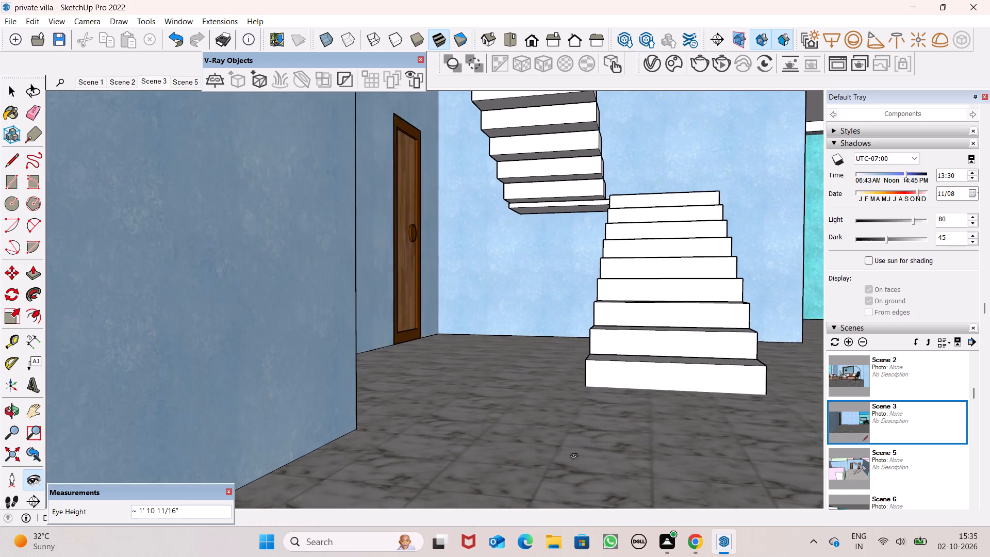
{"action": "left_click_drag", "start_coordinate": [574, 456], "coordinate": [383, 251]}
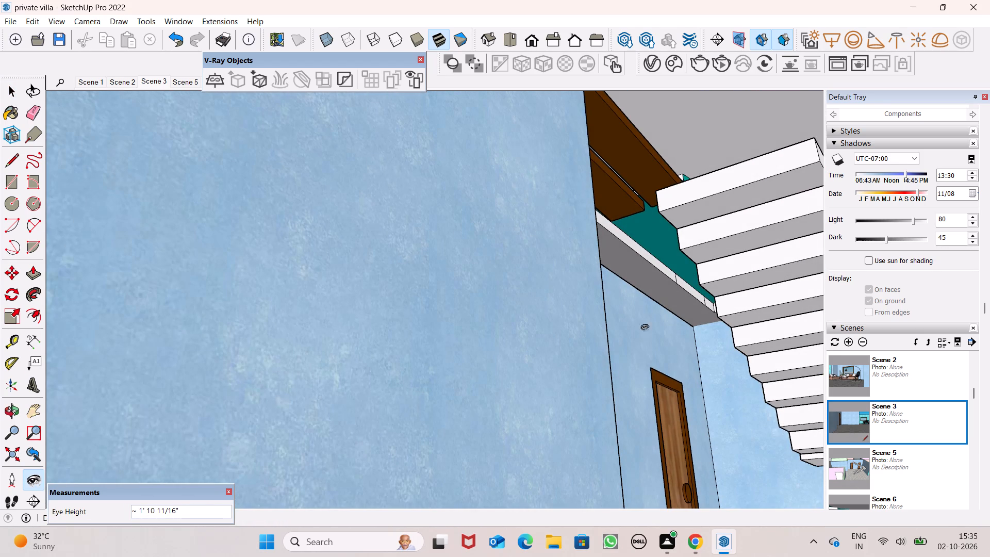
{"action": "left_click", "coordinate": [30, 408]}
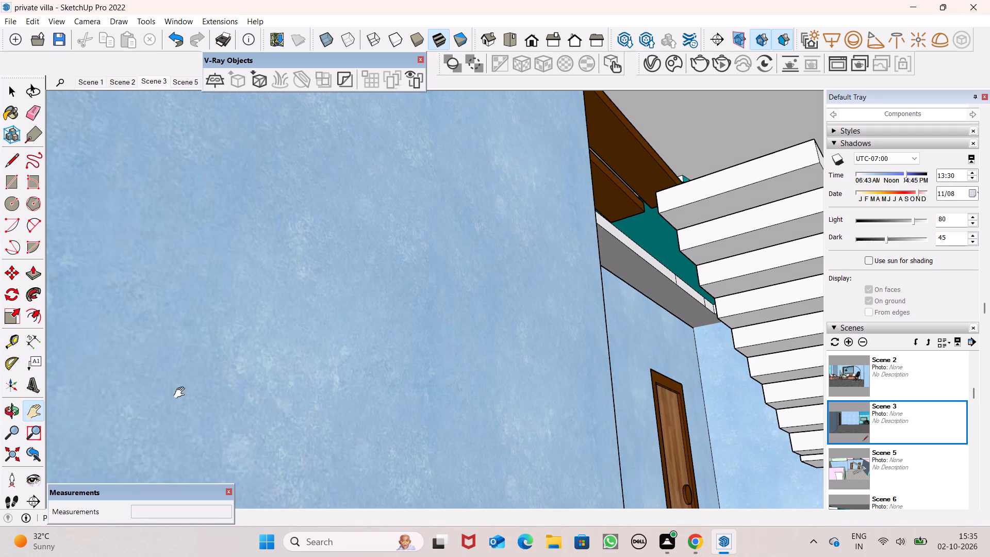
{"action": "left_click_drag", "start_coordinate": [400, 372], "coordinate": [331, 332]}
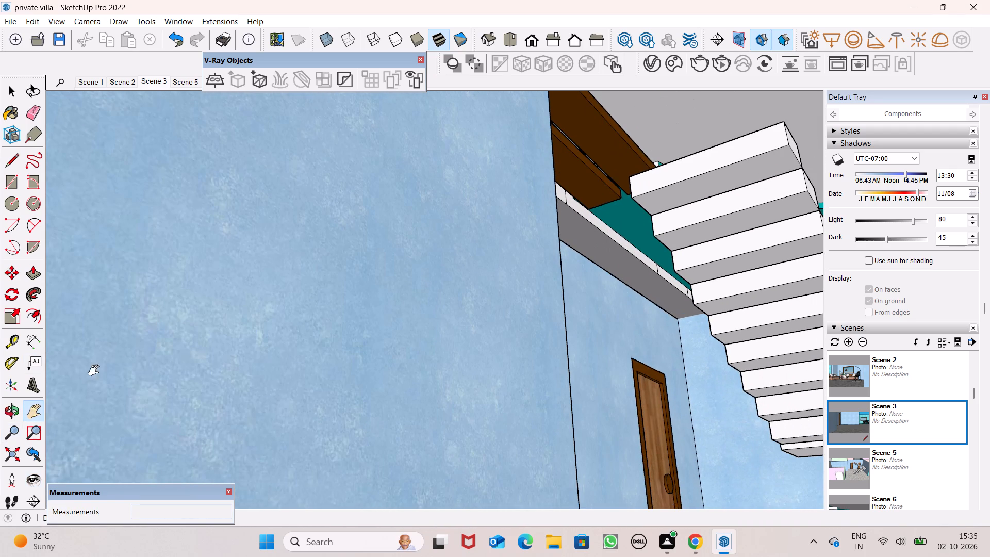
{"action": "left_click_drag", "start_coordinate": [39, 485], "coordinate": [54, 476]}
{"action": "left_click", "coordinate": [25, 475]}
{"action": "left_click_drag", "start_coordinate": [733, 376], "coordinate": [743, 390]}
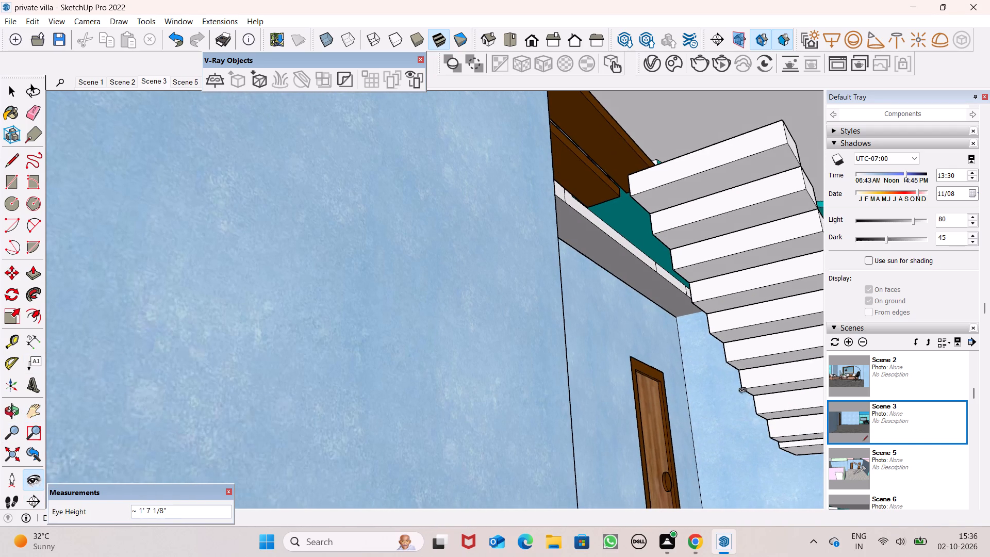
{"action": "left_click_drag", "start_coordinate": [743, 390], "coordinate": [951, 447]}
{"action": "left_click_drag", "start_coordinate": [951, 446], "coordinate": [948, 437]}
{"action": "left_click_drag", "start_coordinate": [579, 347], "coordinate": [634, 498]}
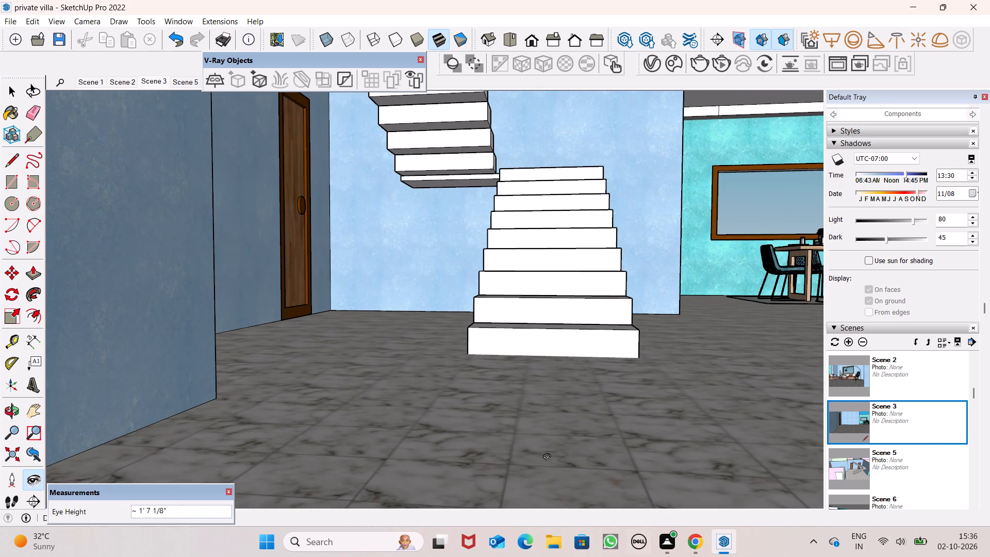
{"action": "left_click_drag", "start_coordinate": [513, 355], "coordinate": [554, 436]}
{"action": "left_click_drag", "start_coordinate": [556, 437], "coordinate": [562, 433]}
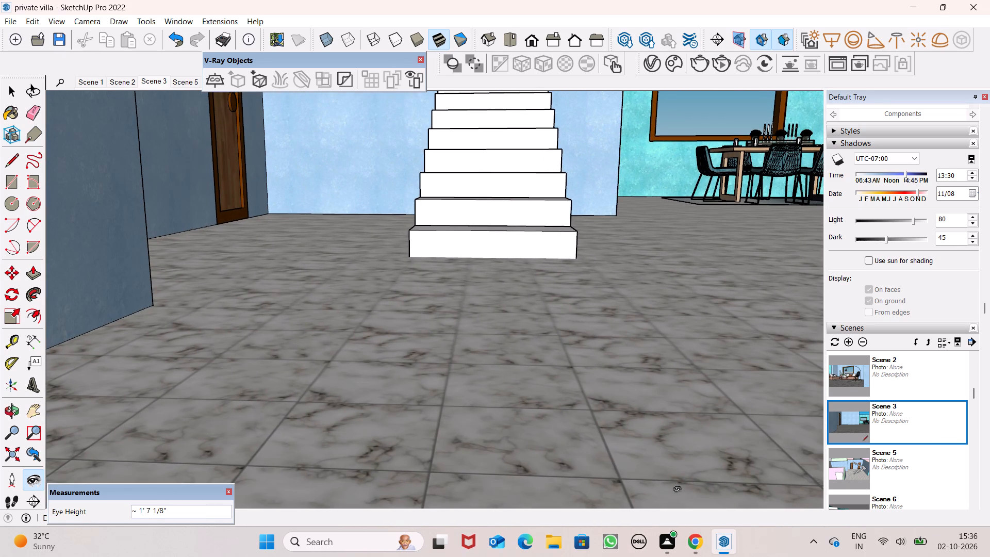
{"action": "left_click_drag", "start_coordinate": [764, 476], "coordinate": [553, 397]}
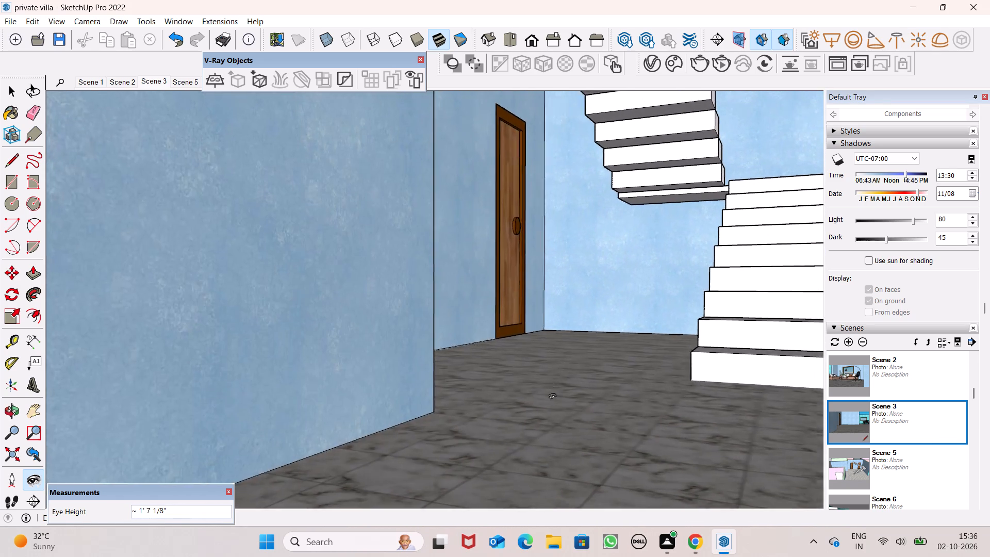
{"action": "left_click_drag", "start_coordinate": [553, 397], "coordinate": [796, 268]}
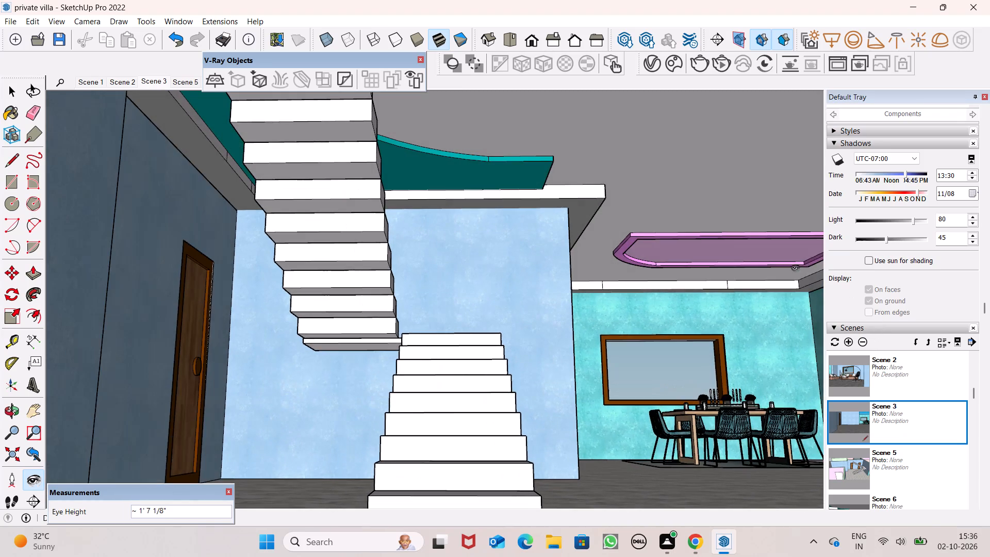
{"action": "left_click_drag", "start_coordinate": [796, 268], "coordinate": [777, 251]}
{"action": "left_click", "coordinate": [777, 251]}
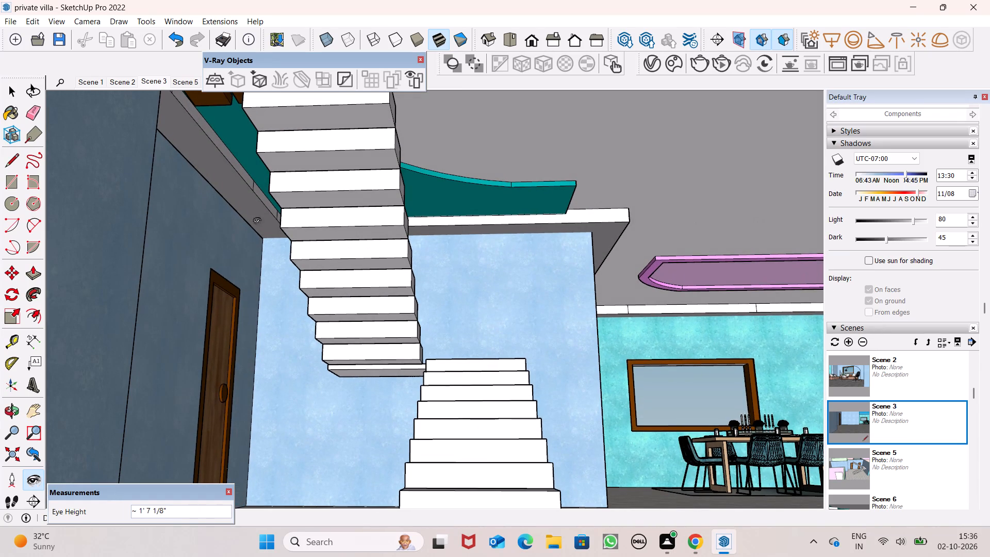
{"action": "left_click_drag", "start_coordinate": [257, 221], "coordinate": [212, 123]}
{"action": "left_click_drag", "start_coordinate": [212, 122], "coordinate": [218, 119]}
{"action": "scroll", "coordinate": [338, 202], "scroll_direction": "up", "scroll_amount": 2}
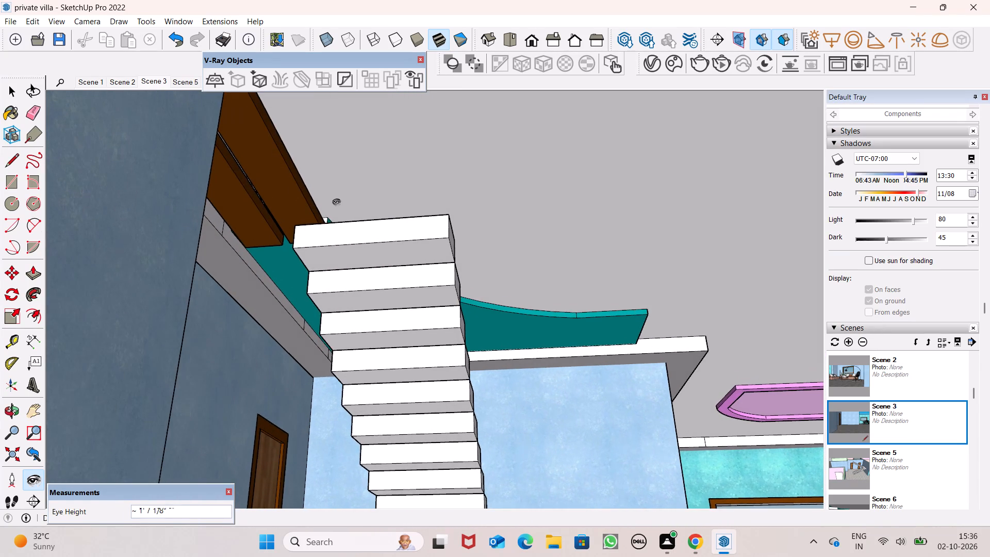
{"action": "scroll", "coordinate": [337, 202], "scroll_direction": "up", "scroll_amount": 3}
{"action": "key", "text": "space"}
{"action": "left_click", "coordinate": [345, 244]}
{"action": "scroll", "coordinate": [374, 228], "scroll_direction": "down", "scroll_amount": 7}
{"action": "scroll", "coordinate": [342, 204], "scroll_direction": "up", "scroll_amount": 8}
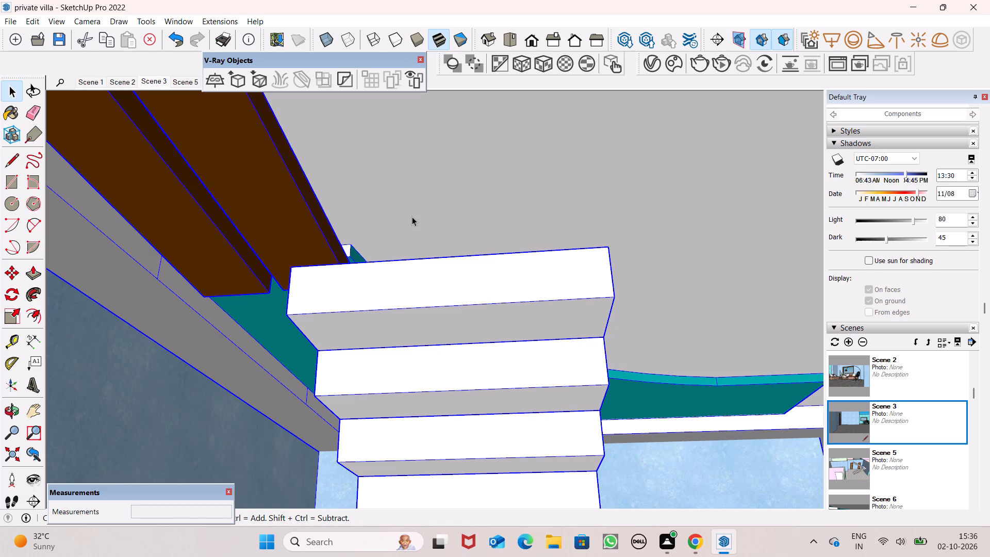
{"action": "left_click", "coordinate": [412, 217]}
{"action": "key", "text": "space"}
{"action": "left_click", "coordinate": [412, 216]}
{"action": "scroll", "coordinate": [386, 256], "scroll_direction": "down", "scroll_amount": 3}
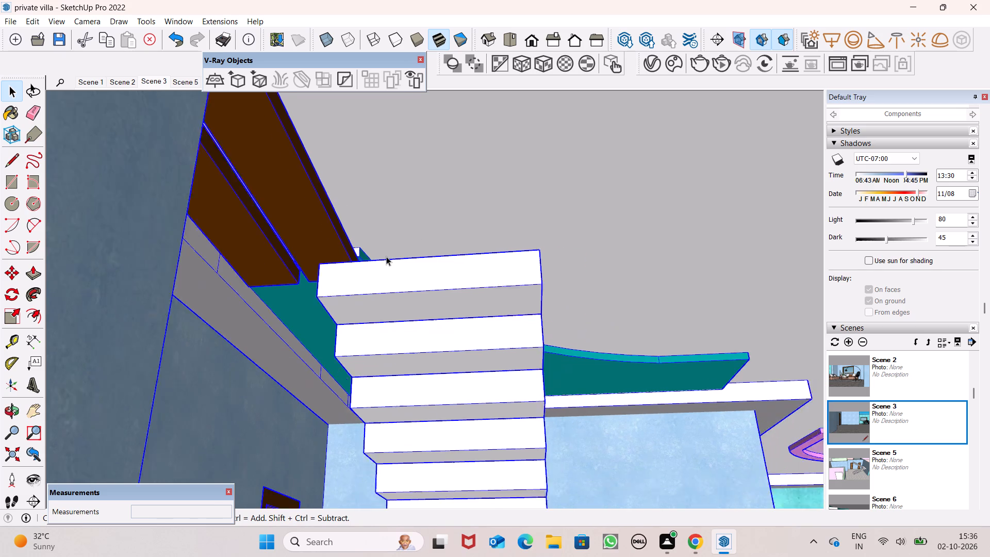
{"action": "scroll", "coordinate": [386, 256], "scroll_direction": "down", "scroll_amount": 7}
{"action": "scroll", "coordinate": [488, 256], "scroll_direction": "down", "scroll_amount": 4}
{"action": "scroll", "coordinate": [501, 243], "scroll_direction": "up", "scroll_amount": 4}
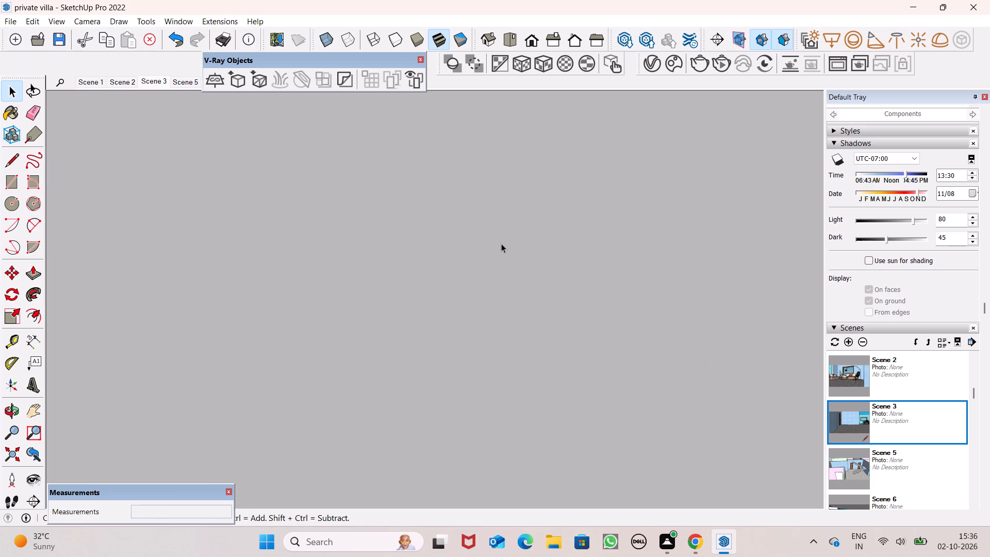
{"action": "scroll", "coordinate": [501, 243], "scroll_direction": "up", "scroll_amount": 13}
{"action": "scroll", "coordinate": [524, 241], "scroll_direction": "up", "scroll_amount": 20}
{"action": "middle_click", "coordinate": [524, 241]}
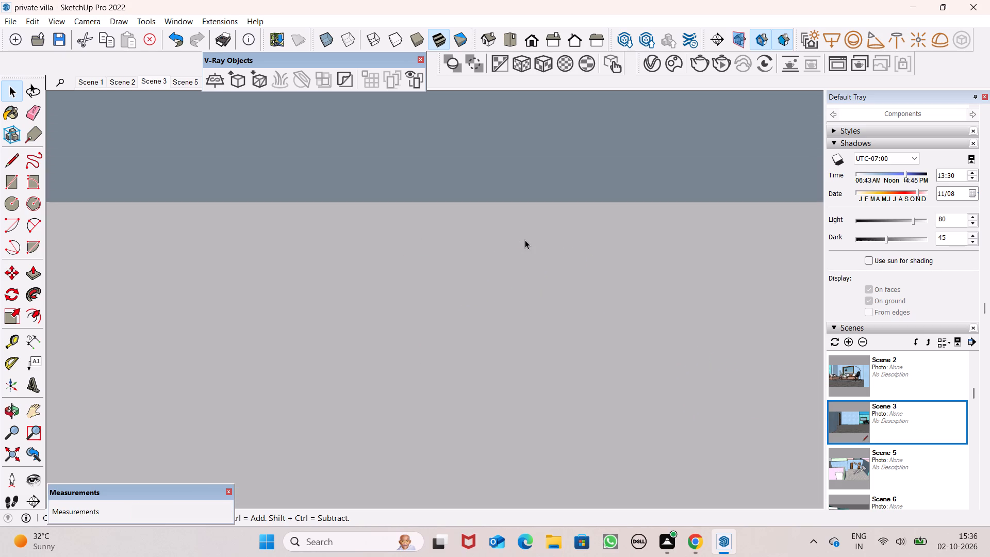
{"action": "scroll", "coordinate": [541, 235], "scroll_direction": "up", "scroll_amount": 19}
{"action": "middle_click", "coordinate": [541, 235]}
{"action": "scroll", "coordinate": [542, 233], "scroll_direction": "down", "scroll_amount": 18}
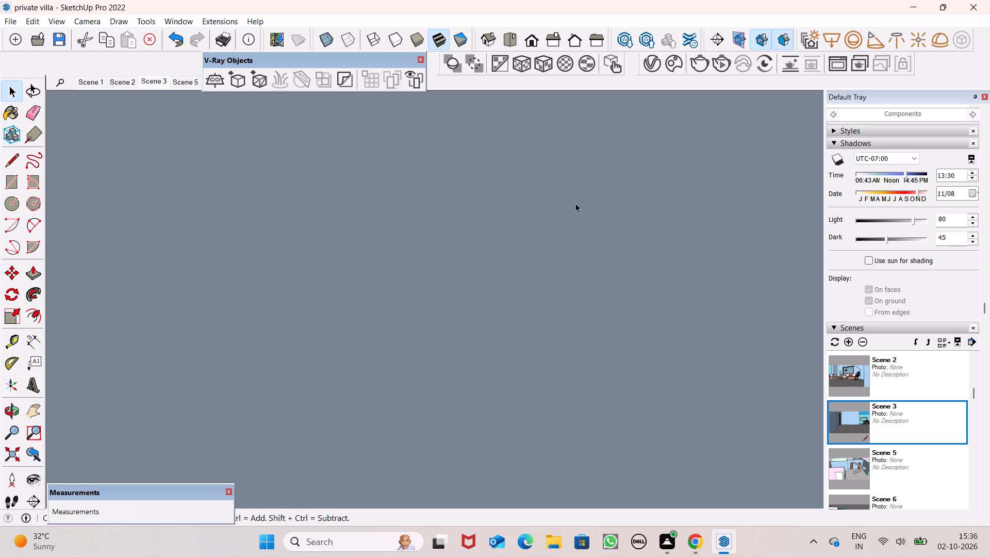
Leave the staircase hall view, clear the selection, and examine the ground floor from below and the wall outlines on its top.
{"action": "scroll", "coordinate": [575, 203], "scroll_direction": "down", "scroll_amount": 20}
{"action": "scroll", "coordinate": [575, 203], "scroll_direction": "down", "scroll_amount": 20}
{"action": "scroll", "coordinate": [575, 203], "scroll_direction": "down", "scroll_amount": 5}
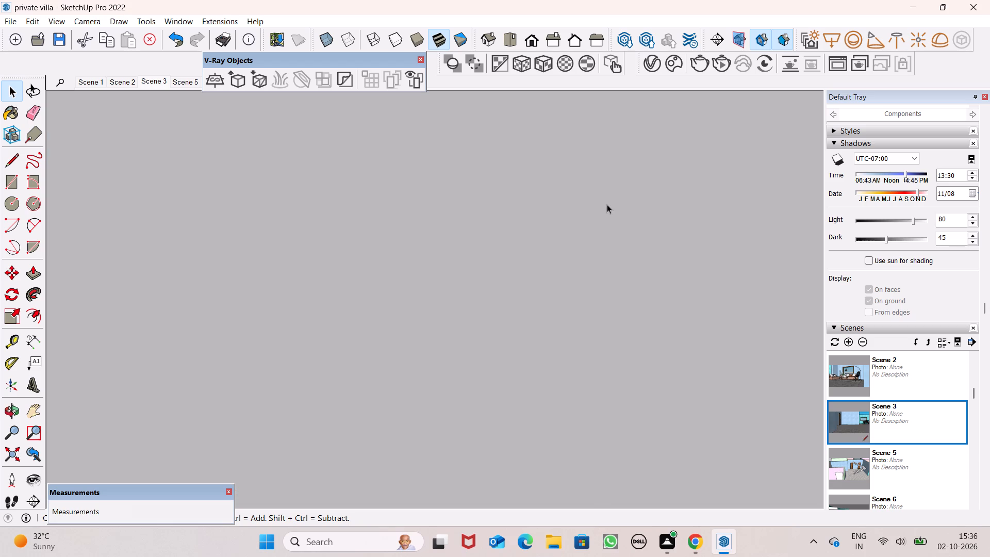
{"action": "scroll", "coordinate": [607, 204], "scroll_direction": "down", "scroll_amount": 20}
{"action": "scroll", "coordinate": [607, 204], "scroll_direction": "down", "scroll_amount": 9}
{"action": "scroll", "coordinate": [602, 197], "scroll_direction": "down", "scroll_amount": 13}
{"action": "scroll", "coordinate": [601, 196], "scroll_direction": "down", "scroll_amount": 20}
{"action": "scroll", "coordinate": [601, 196], "scroll_direction": "down", "scroll_amount": 20}
{"action": "scroll", "coordinate": [601, 196], "scroll_direction": "down", "scroll_amount": 2}
{"action": "scroll", "coordinate": [599, 138], "scroll_direction": "down", "scroll_amount": 3}
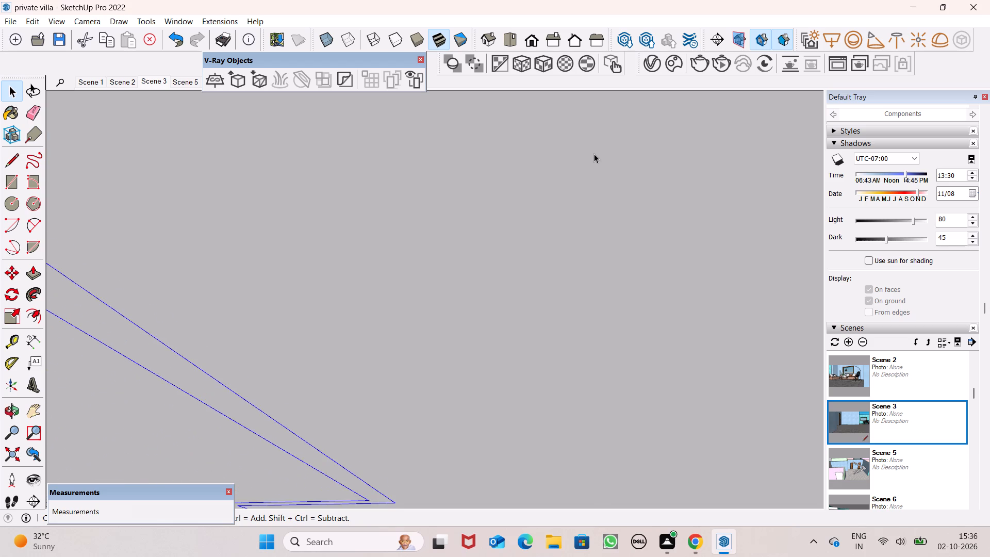
{"action": "scroll", "coordinate": [590, 152], "scroll_direction": "down", "scroll_amount": 20}
{"action": "scroll", "coordinate": [590, 152], "scroll_direction": "down", "scroll_amount": 16}
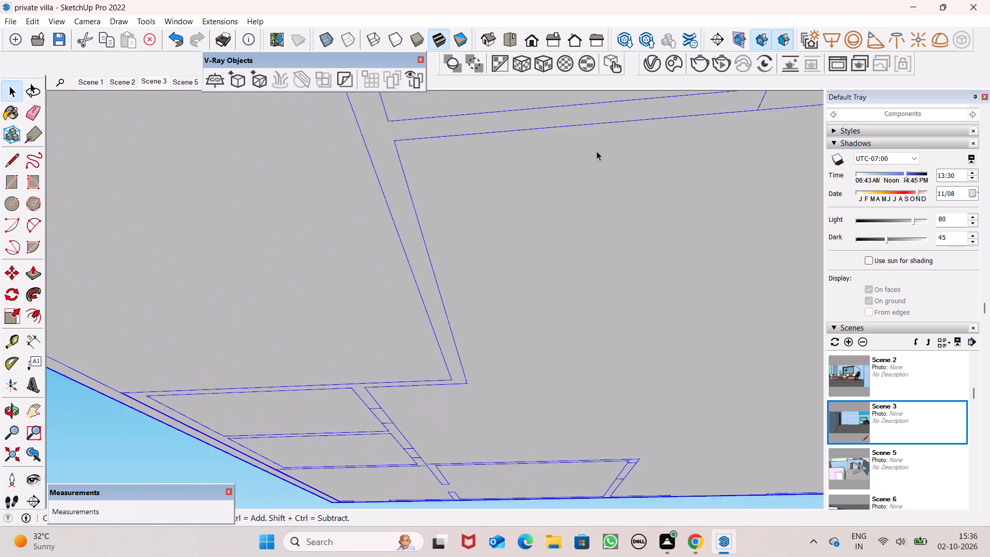
{"action": "scroll", "coordinate": [597, 151], "scroll_direction": "down", "scroll_amount": 20}
{"action": "scroll", "coordinate": [597, 151], "scroll_direction": "down", "scroll_amount": 20}
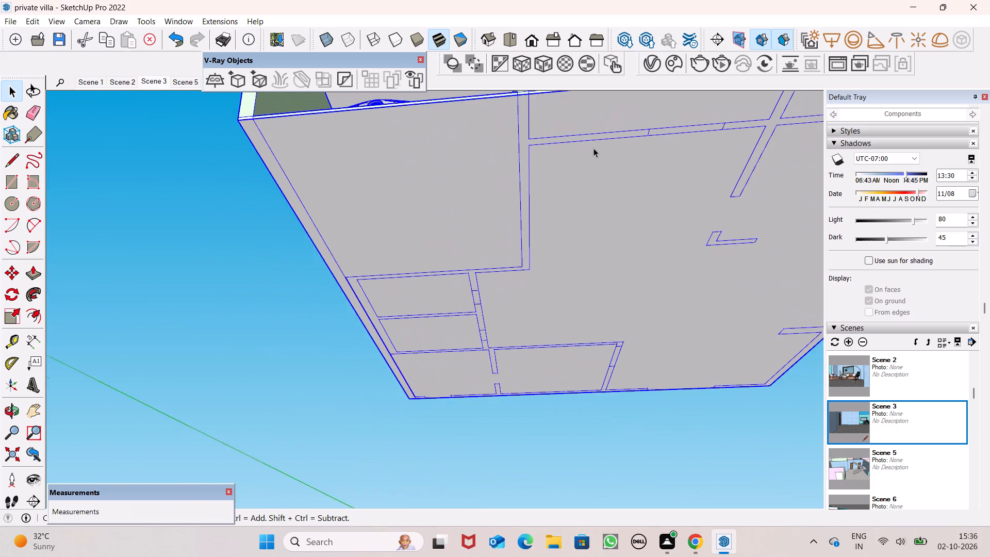
{"action": "scroll", "coordinate": [593, 148], "scroll_direction": "down", "scroll_amount": 7}
{"action": "key", "text": "space"}
{"action": "key", "text": "space"}
{"action": "left_click", "coordinate": [593, 407]}
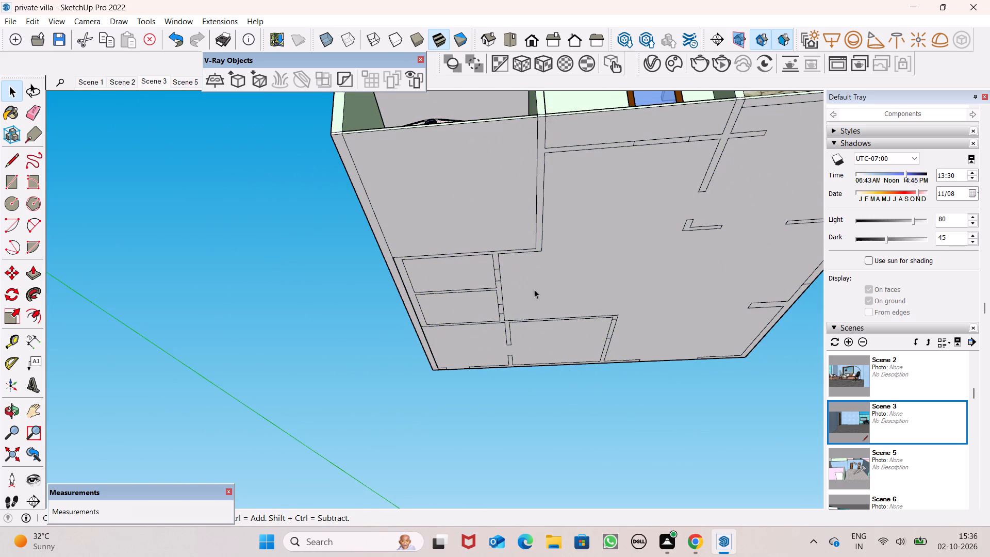
{"action": "scroll", "coordinate": [543, 268], "scroll_direction": "down", "scroll_amount": 6}
{"action": "scroll", "coordinate": [541, 255], "scroll_direction": "up", "scroll_amount": 1}
{"action": "middle_click_drag", "start_coordinate": [540, 254], "coordinate": [542, 500]}
{"action": "scroll", "coordinate": [649, 334], "scroll_direction": "down", "scroll_amount": 7}
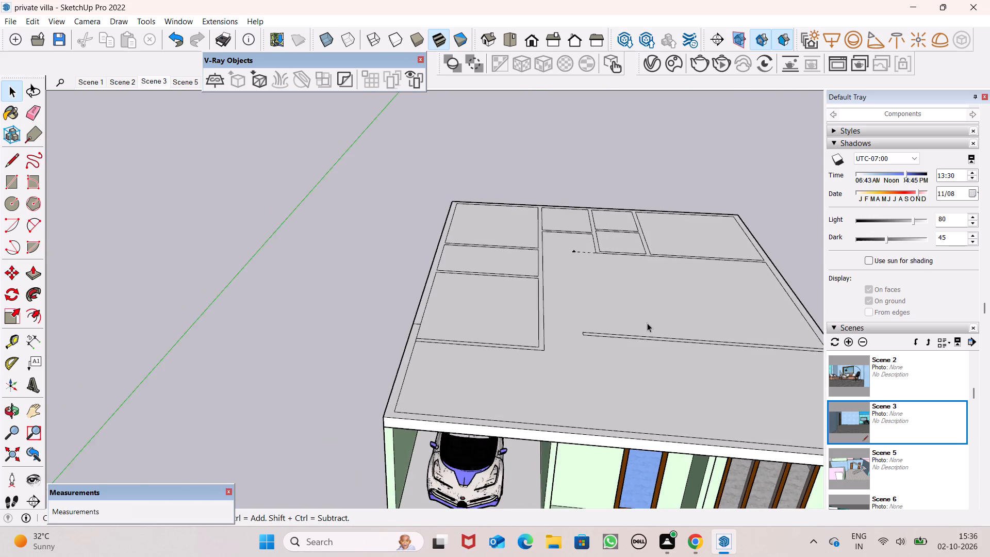
{"action": "scroll", "coordinate": [606, 268], "scroll_direction": "up", "scroll_amount": 4}
{"action": "scroll", "coordinate": [606, 268], "scroll_direction": "down", "scroll_amount": 11}
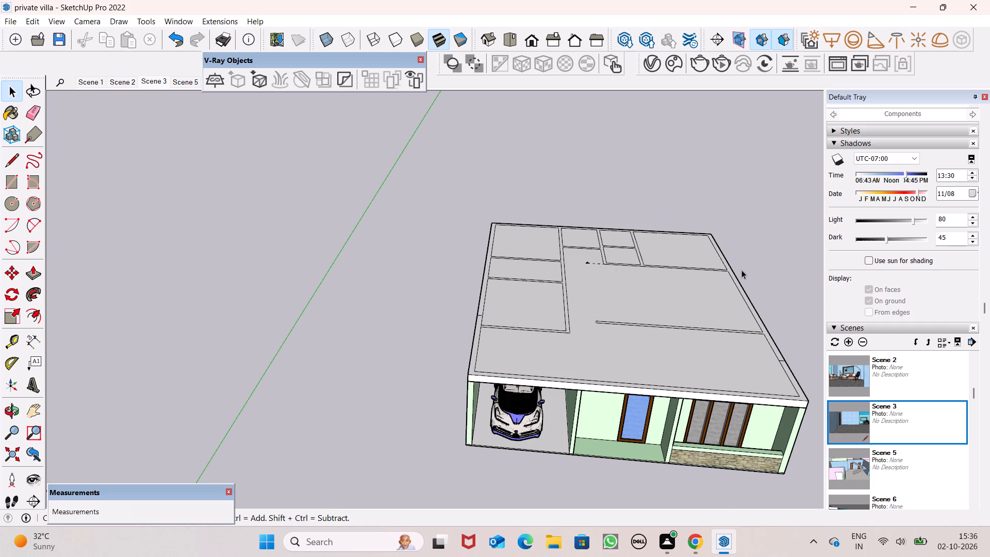
{"action": "scroll", "coordinate": [727, 360], "scroll_direction": "up", "scroll_amount": 1}
{"action": "scroll", "coordinate": [848, 403], "scroll_direction": "up", "scroll_amount": 1}
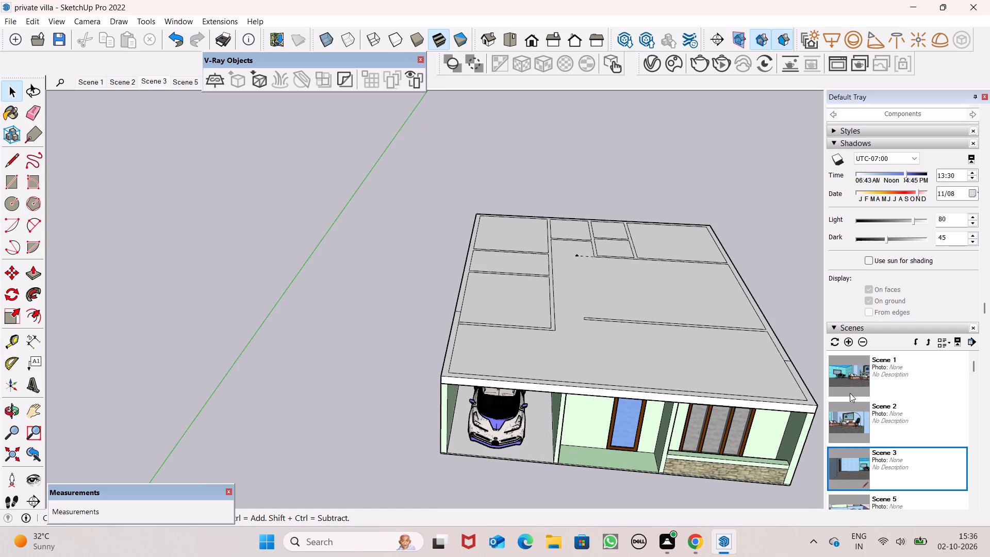
{"action": "middle_click_drag", "start_coordinate": [841, 390], "coordinate": [855, 488]}
Draw two parallel lines about 3' 8 9/16" long extending the open-ended partition outline to the adjacent room's wall on the top face.
{"action": "scroll", "coordinate": [705, 349], "scroll_direction": "up", "scroll_amount": 8}
{"action": "middle_click_drag", "start_coordinate": [479, 324], "coordinate": [481, 476]}
{"action": "scroll", "coordinate": [483, 336], "scroll_direction": "up", "scroll_amount": 1}
{"action": "scroll", "coordinate": [581, 428], "scroll_direction": "up", "scroll_amount": 4}
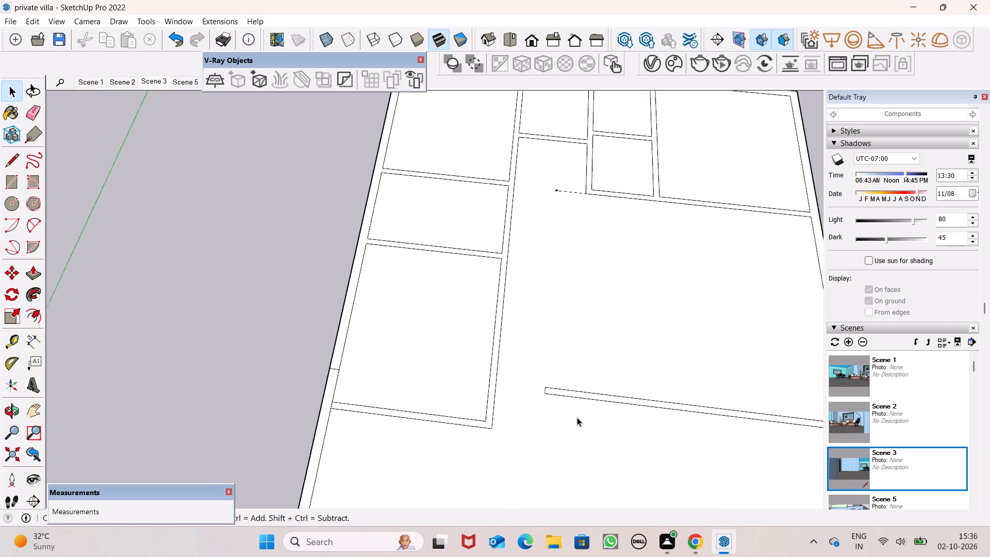
{"action": "scroll", "coordinate": [577, 417], "scroll_direction": "up", "scroll_amount": 3}
{"action": "scroll", "coordinate": [519, 369], "scroll_direction": "up", "scroll_amount": 3}
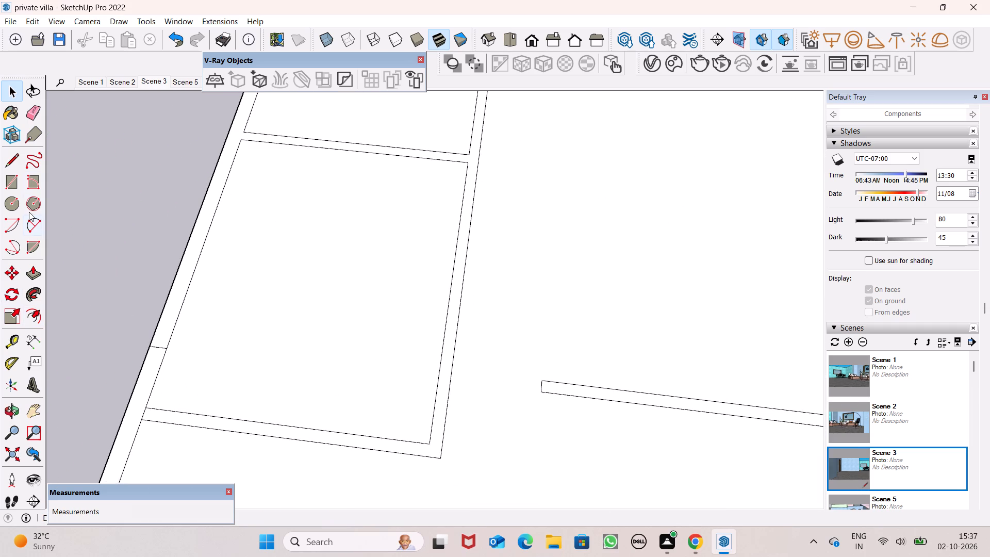
{"action": "left_click", "coordinate": [21, 153]}
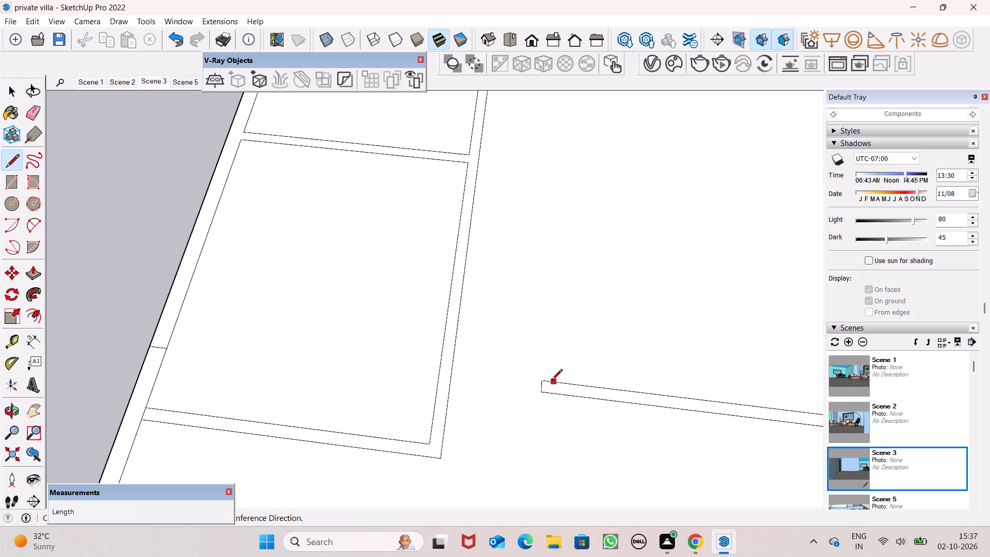
{"action": "left_click", "coordinate": [541, 384]}
{"action": "left_click", "coordinate": [452, 370]}
{"action": "left_click", "coordinate": [546, 391]}
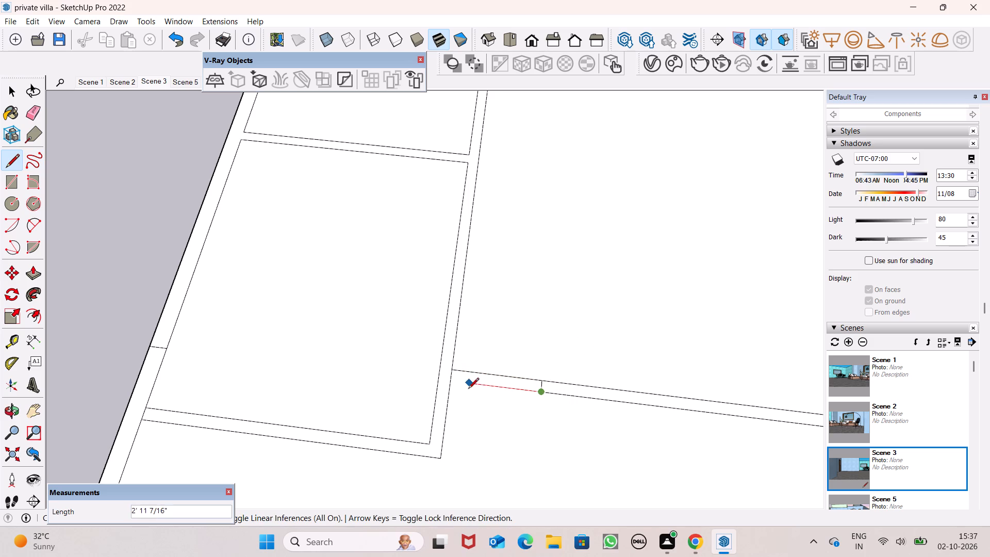
{"action": "left_click", "coordinate": [453, 386]}
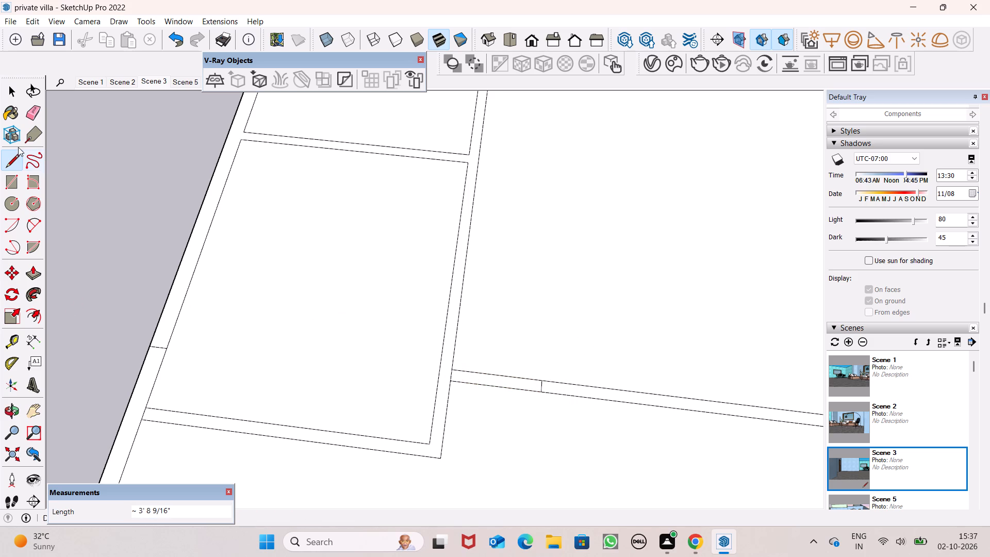
Erase the partition's old end line and the wall segment at the new junction so the wall outlines join.
{"action": "left_click_drag", "start_coordinate": [36, 115], "coordinate": [40, 121]}
{"action": "scroll", "coordinate": [720, 402], "scroll_direction": "up", "scroll_amount": 6}
{"action": "scroll", "coordinate": [435, 387], "scroll_direction": "up", "scroll_amount": 3}
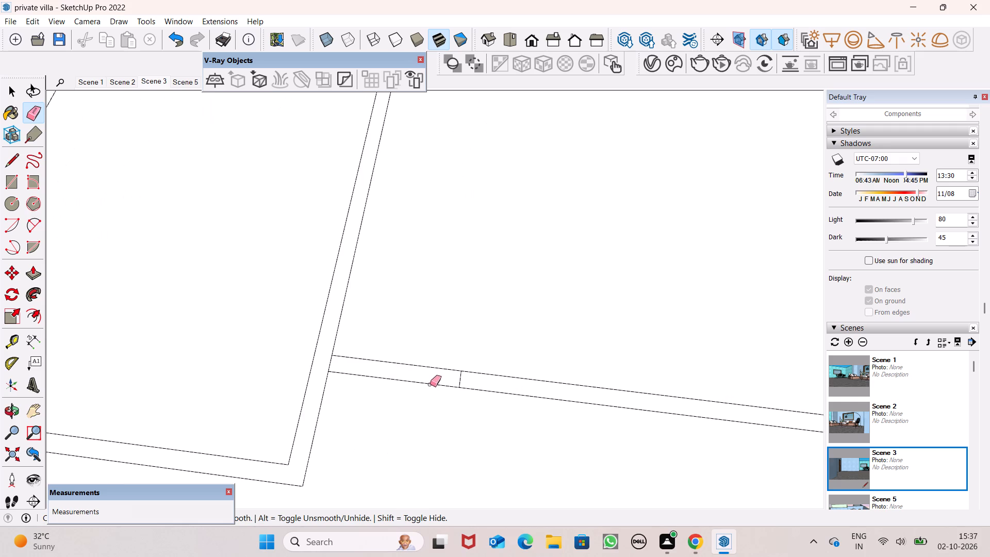
{"action": "scroll", "coordinate": [430, 384], "scroll_direction": "up", "scroll_amount": 5}
{"action": "left_click", "coordinate": [260, 346]}
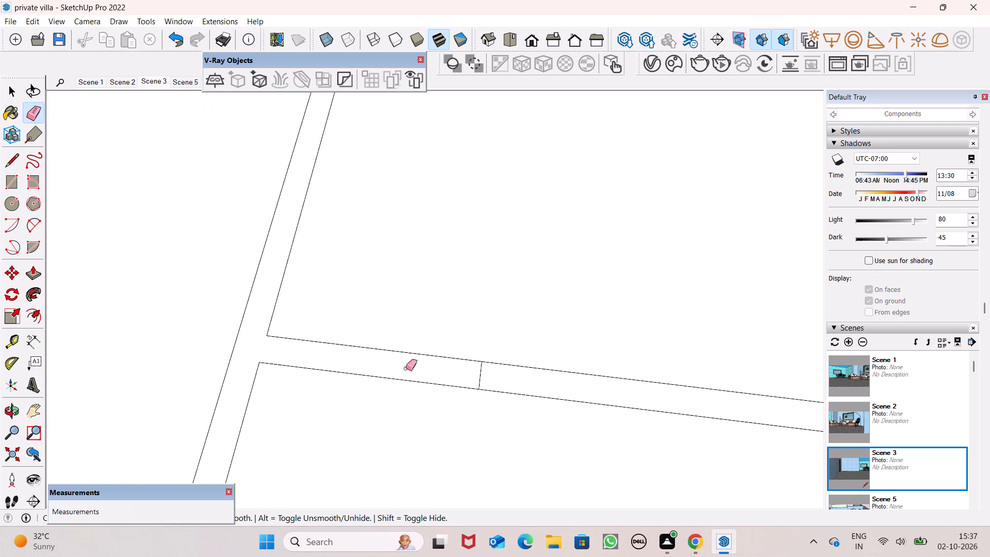
{"action": "left_click", "coordinate": [483, 375]}
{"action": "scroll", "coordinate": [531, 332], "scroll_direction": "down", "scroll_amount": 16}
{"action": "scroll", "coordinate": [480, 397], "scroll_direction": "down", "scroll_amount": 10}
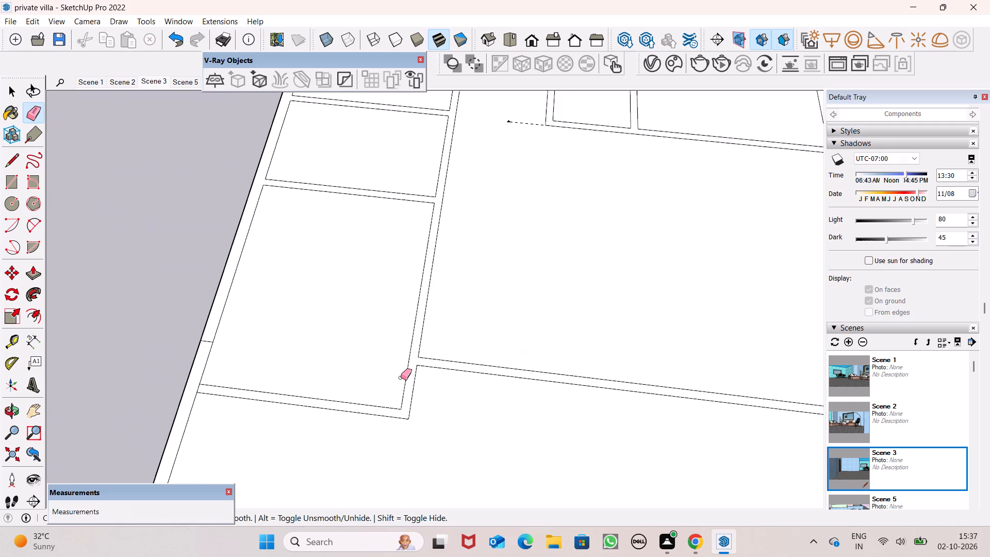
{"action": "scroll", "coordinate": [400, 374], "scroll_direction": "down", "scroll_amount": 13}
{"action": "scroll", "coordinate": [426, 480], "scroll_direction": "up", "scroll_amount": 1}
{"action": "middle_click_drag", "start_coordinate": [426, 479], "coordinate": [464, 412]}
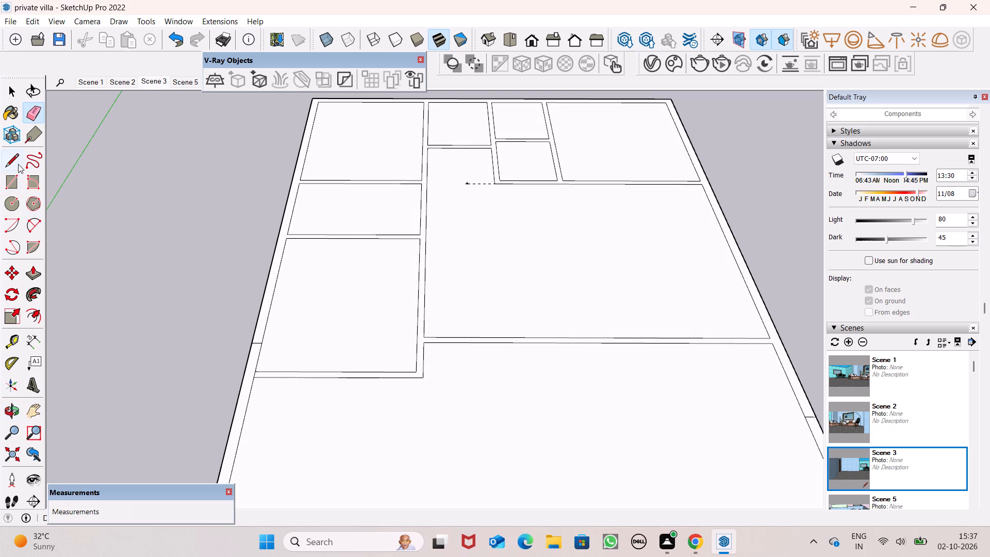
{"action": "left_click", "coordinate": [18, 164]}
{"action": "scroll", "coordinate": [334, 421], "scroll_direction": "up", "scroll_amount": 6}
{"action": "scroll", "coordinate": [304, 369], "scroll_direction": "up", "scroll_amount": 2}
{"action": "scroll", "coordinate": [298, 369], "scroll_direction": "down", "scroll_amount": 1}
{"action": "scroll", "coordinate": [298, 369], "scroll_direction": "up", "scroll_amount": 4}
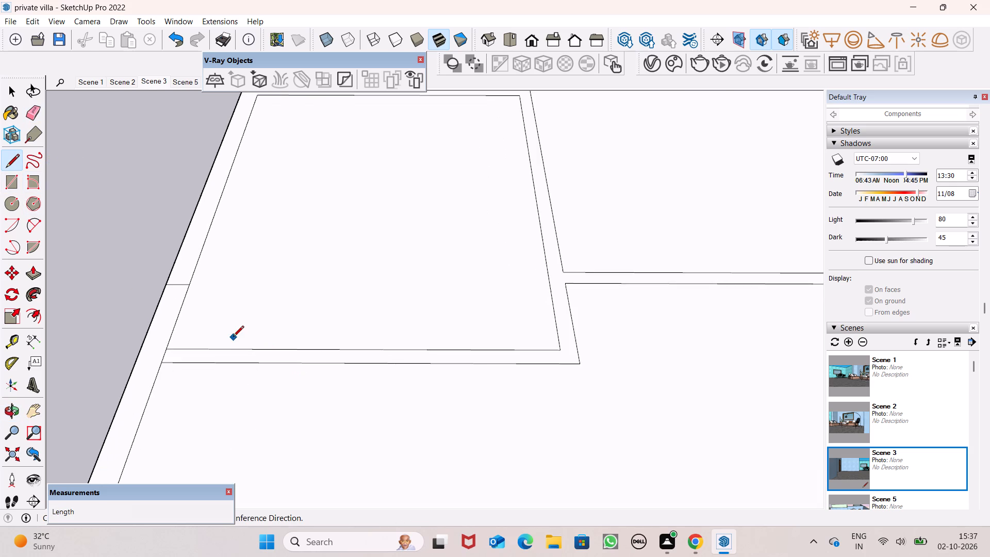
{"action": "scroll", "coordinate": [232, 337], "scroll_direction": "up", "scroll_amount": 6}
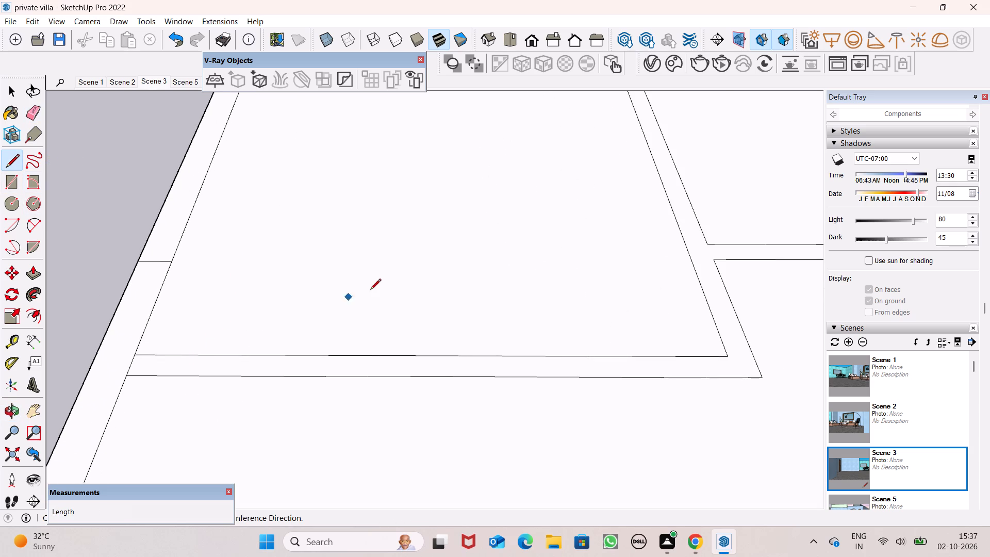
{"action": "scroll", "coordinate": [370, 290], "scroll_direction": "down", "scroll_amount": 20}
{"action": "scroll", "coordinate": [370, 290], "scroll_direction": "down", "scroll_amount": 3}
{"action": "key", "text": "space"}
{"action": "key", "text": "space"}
Examine the wall outlines on top of the ground floor and the front elevation with its garage, front door and window.
{"action": "scroll", "coordinate": [515, 248], "scroll_direction": "down", "scroll_amount": 11}
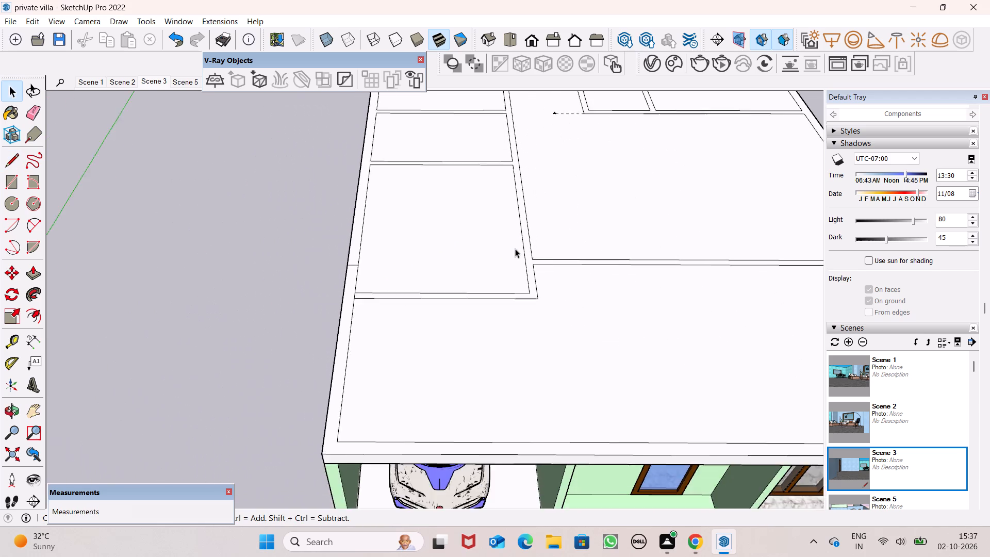
{"action": "scroll", "coordinate": [515, 249], "scroll_direction": "down", "scroll_amount": 20}
{"action": "scroll", "coordinate": [515, 249], "scroll_direction": "down", "scroll_amount": 12}
{"action": "scroll", "coordinate": [656, 317], "scroll_direction": "up", "scroll_amount": 7}
{"action": "scroll", "coordinate": [604, 326], "scroll_direction": "up", "scroll_amount": 1}
{"action": "middle_click_drag", "start_coordinate": [604, 325], "coordinate": [592, 242]}
{"action": "scroll", "coordinate": [613, 308], "scroll_direction": "up", "scroll_amount": 8}
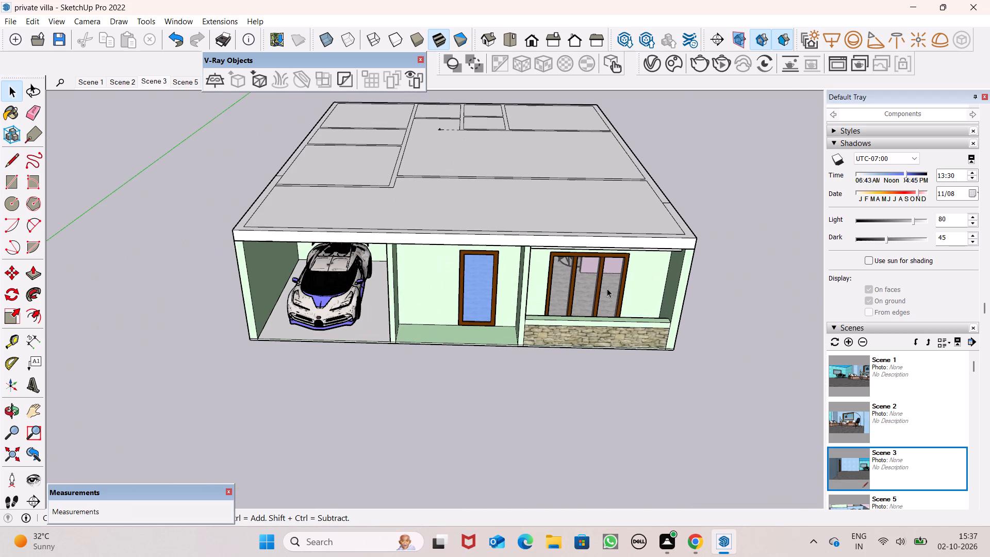
{"action": "middle_click_drag", "start_coordinate": [300, 162], "coordinate": [284, 373]}
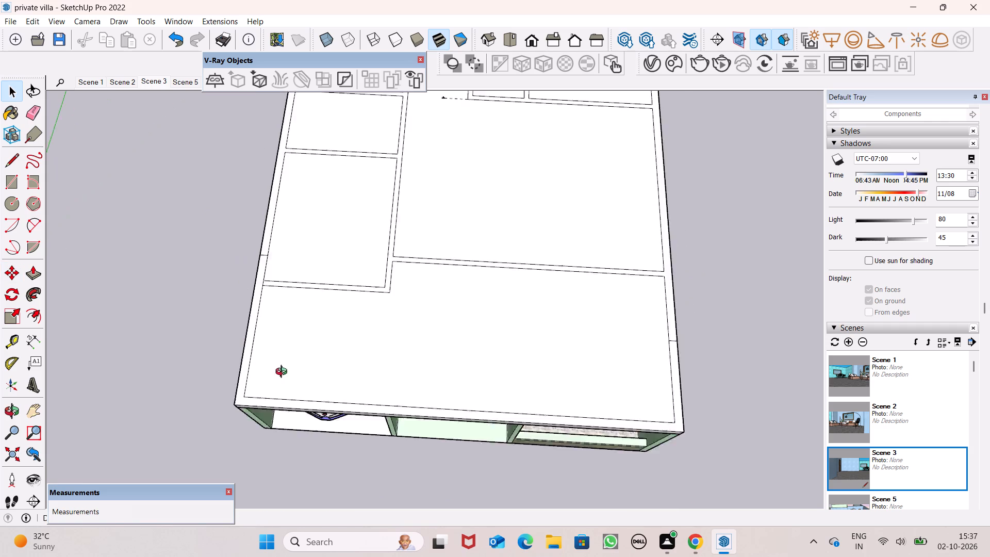
{"action": "middle_click_drag", "start_coordinate": [284, 373], "coordinate": [300, 452]}
{"action": "middle_click_drag", "start_coordinate": [300, 422], "coordinate": [301, 398]}
{"action": "scroll", "coordinate": [335, 307], "scroll_direction": "down", "scroll_amount": 4}
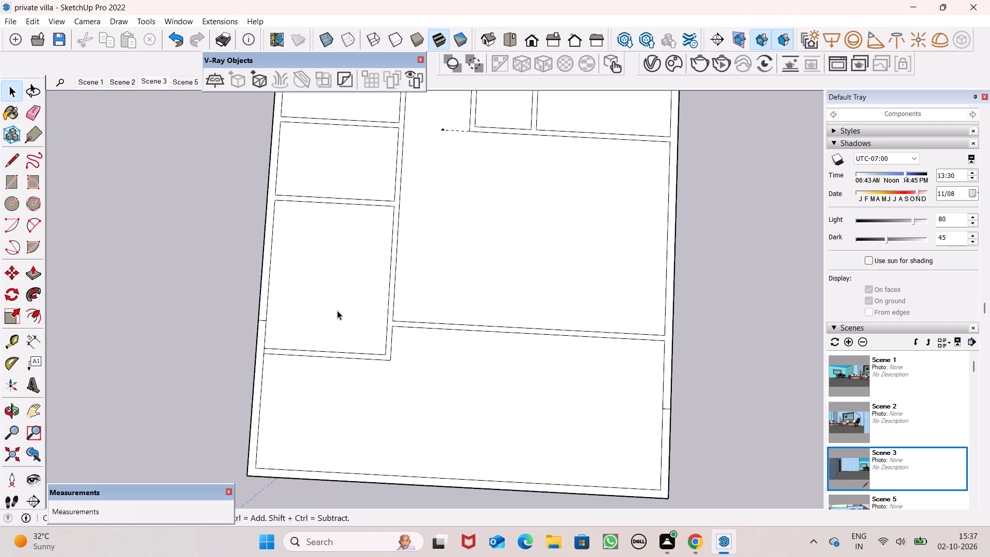
{"action": "middle_click_drag", "start_coordinate": [425, 409], "coordinate": [435, 18]}
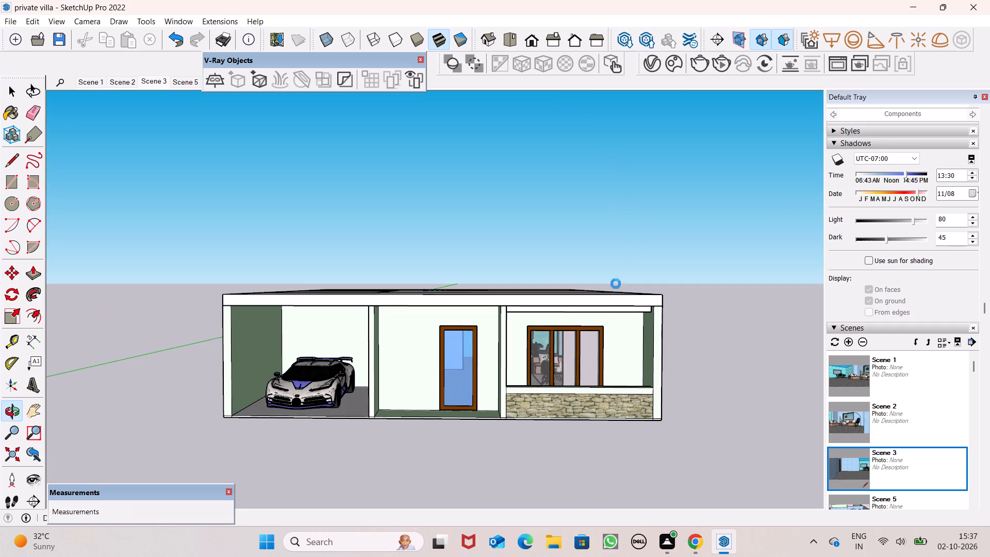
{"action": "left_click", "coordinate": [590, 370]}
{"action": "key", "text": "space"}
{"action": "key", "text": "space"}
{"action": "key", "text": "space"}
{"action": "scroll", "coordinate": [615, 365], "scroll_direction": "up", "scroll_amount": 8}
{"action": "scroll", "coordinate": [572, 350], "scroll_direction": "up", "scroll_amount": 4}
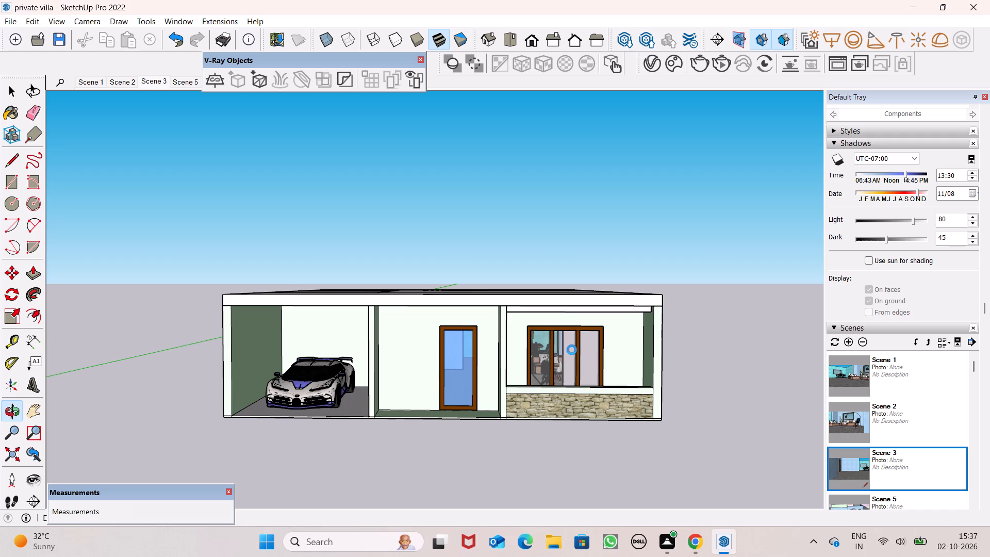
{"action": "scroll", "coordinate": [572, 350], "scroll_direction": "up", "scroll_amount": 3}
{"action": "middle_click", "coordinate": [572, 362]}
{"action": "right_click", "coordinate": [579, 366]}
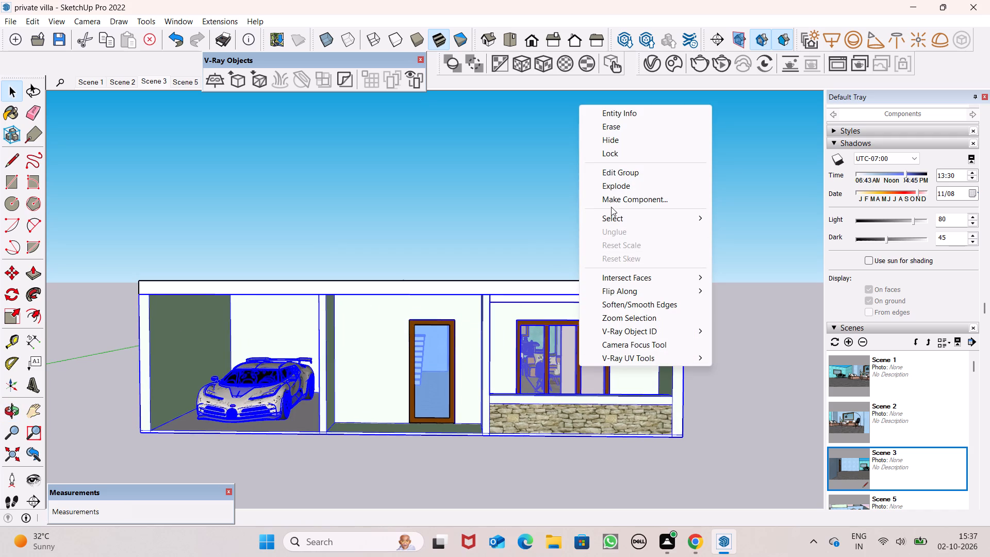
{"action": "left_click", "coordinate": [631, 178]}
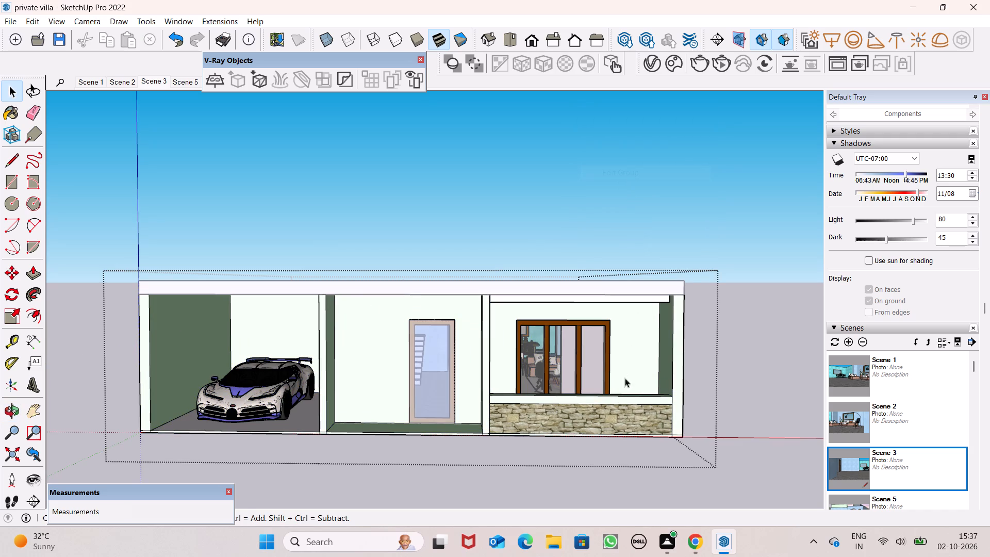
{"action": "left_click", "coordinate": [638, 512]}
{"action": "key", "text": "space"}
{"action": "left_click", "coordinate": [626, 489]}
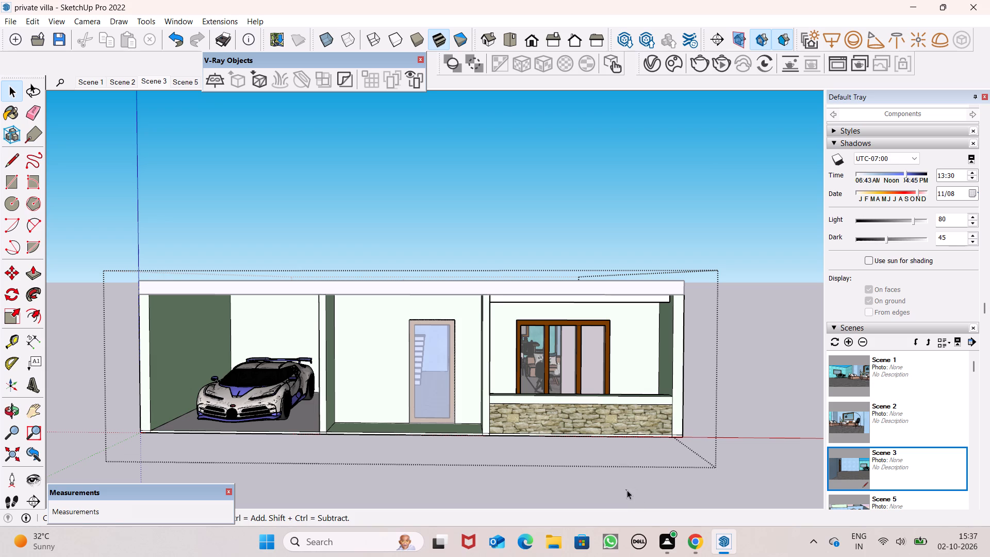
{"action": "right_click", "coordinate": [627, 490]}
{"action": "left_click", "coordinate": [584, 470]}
Close the open group and explode the whole ground-floor group into its separate walls, car, door and window, then clear the selection.
{"action": "left_click", "coordinate": [586, 337]}
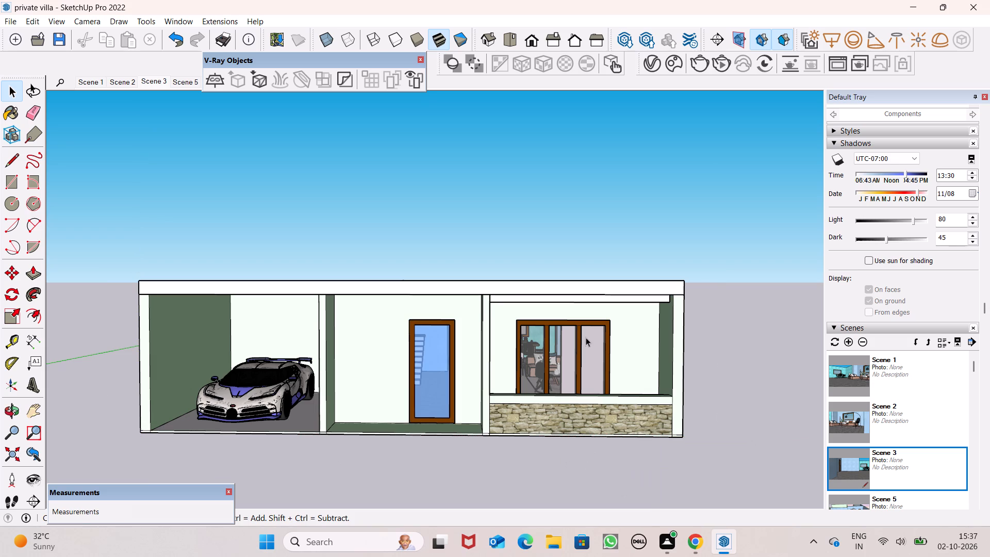
{"action": "right_click", "coordinate": [586, 337]}
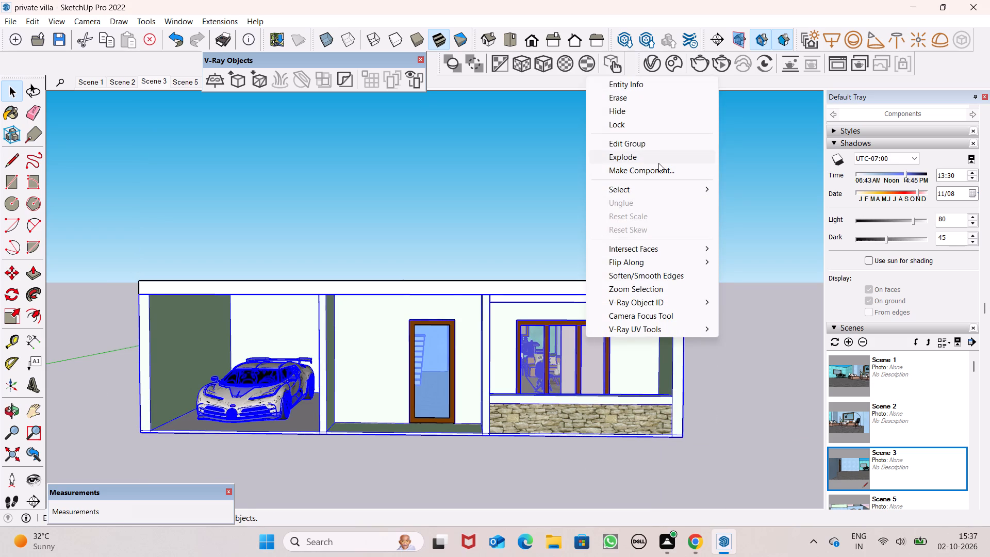
{"action": "left_click", "coordinate": [658, 162]}
{"action": "left_click", "coordinate": [798, 390]}
Copy the three-pane front window into the empty space above the house and clear the selection.
{"action": "key", "text": "space"}
{"action": "left_click", "coordinate": [601, 365]}
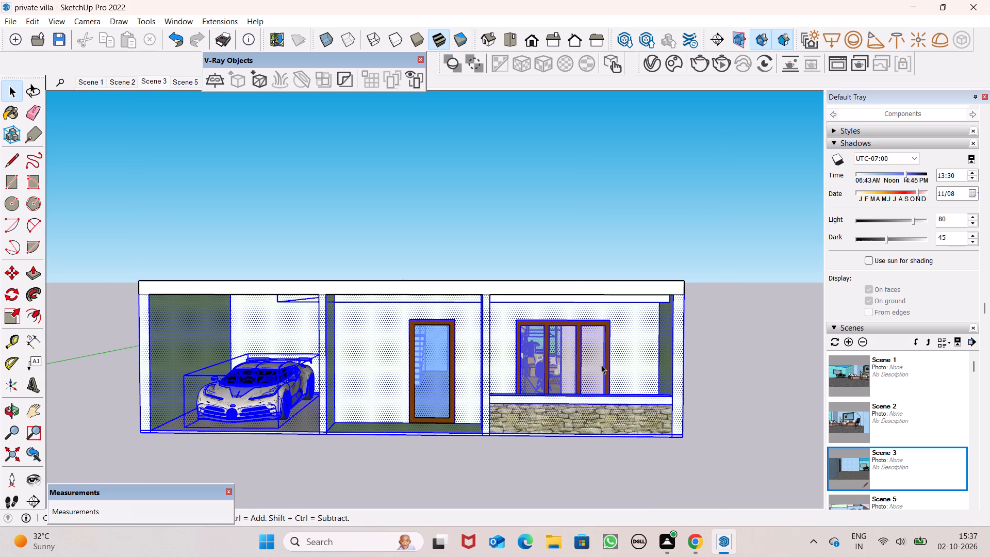
{"action": "key", "text": "m"}
{"action": "key", "text": "Return"}
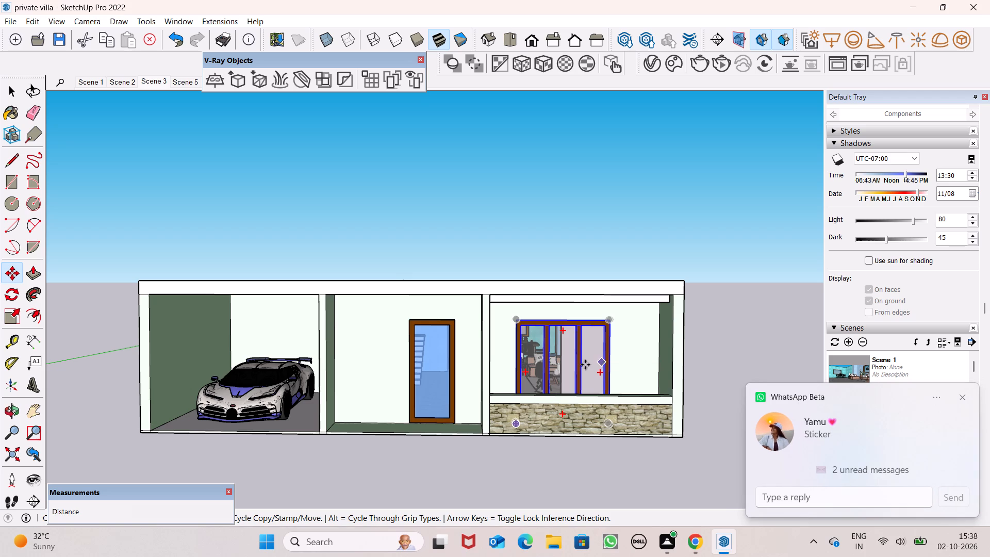
{"action": "left_click_drag", "start_coordinate": [585, 365], "coordinate": [641, 198]}
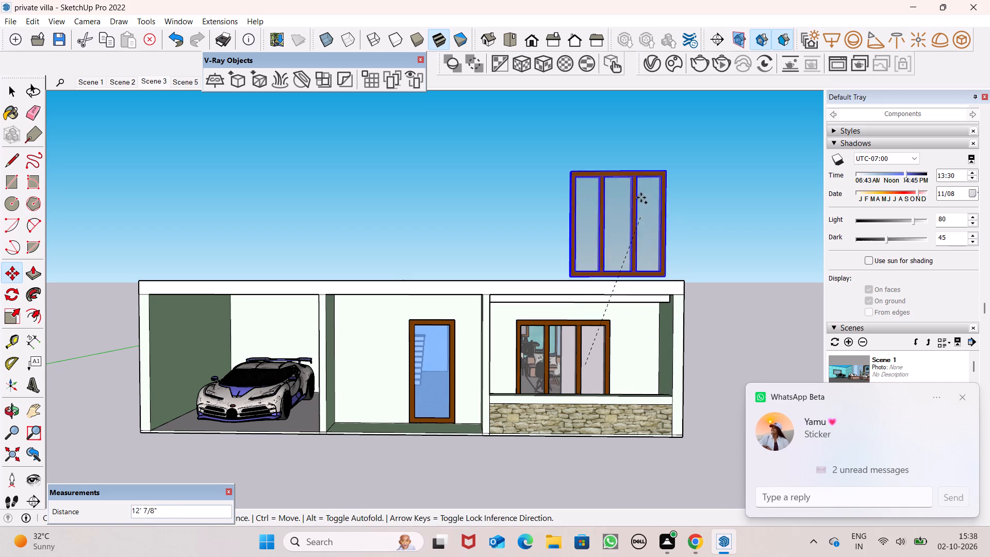
{"action": "left_click_drag", "start_coordinate": [641, 198], "coordinate": [629, 169]}
{"action": "key", "text": "space"}
{"action": "left_click", "coordinate": [749, 358]}
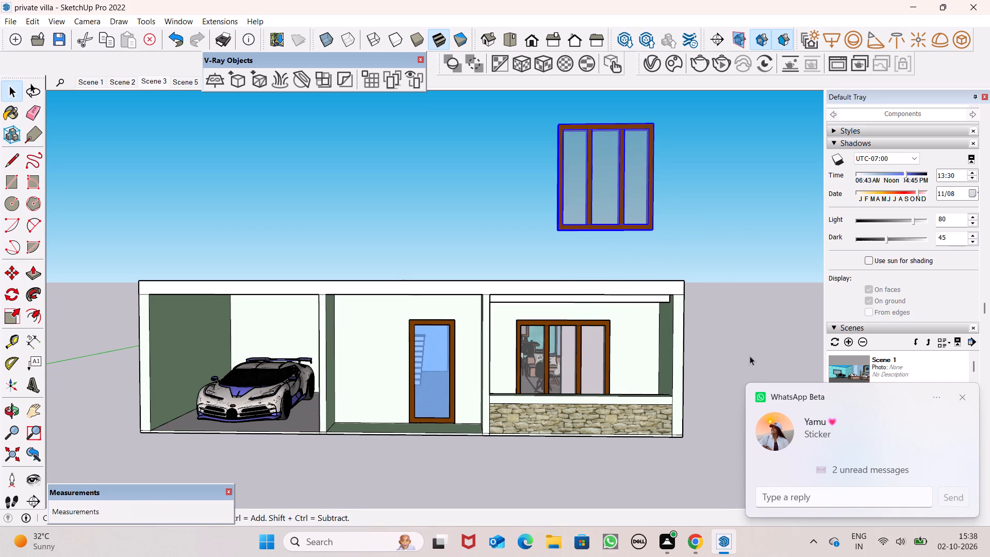
{"action": "left_click", "coordinate": [629, 354], "text": "ctrl"}
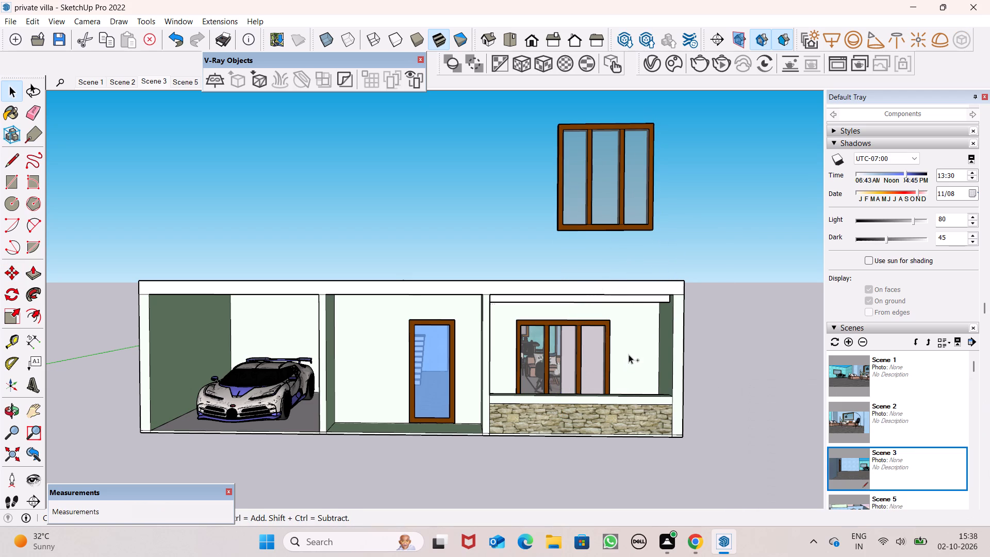
{"action": "left_click", "coordinate": [689, 405]}
{"action": "left_click", "coordinate": [650, 381]}
{"action": "left_click", "coordinate": [790, 381]}
Move the copied three-pane window sideways off the building, into the empty space beside the ground floor.
{"action": "scroll", "coordinate": [785, 375], "scroll_direction": "down", "scroll_amount": 7}
{"action": "middle_click_drag", "start_coordinate": [765, 370], "coordinate": [773, 374]}
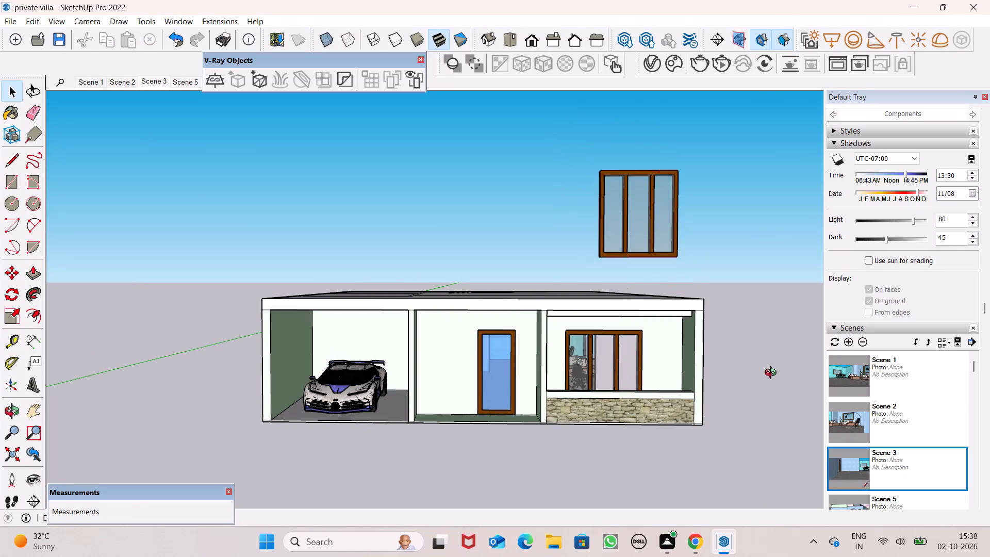
{"action": "middle_click_drag", "start_coordinate": [773, 374], "coordinate": [762, 547]}
{"action": "left_click", "coordinate": [658, 379]}
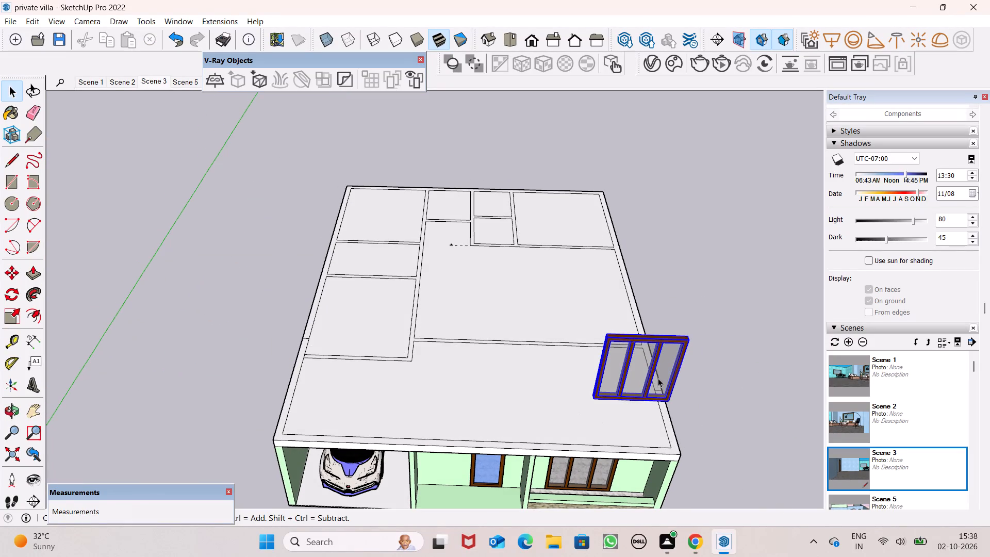
{"action": "key", "text": "m"}
{"action": "key", "text": "Return"}
{"action": "left_click_drag", "start_coordinate": [659, 373], "coordinate": [678, 372]}
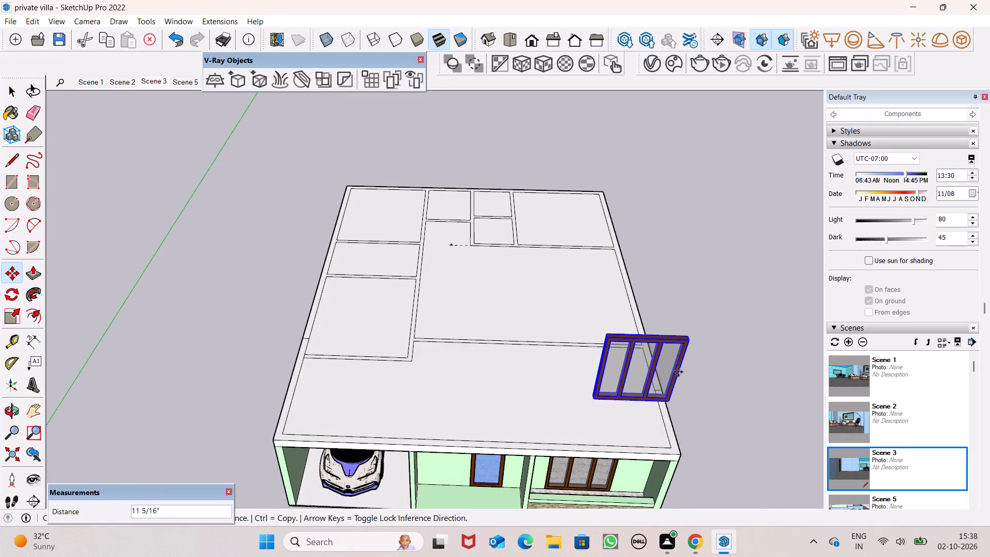
{"action": "left_click_drag", "start_coordinate": [678, 372], "coordinate": [841, 348]}
{"action": "key", "text": "space"}
{"action": "left_click_drag", "start_coordinate": [675, 425], "coordinate": [675, 428]}
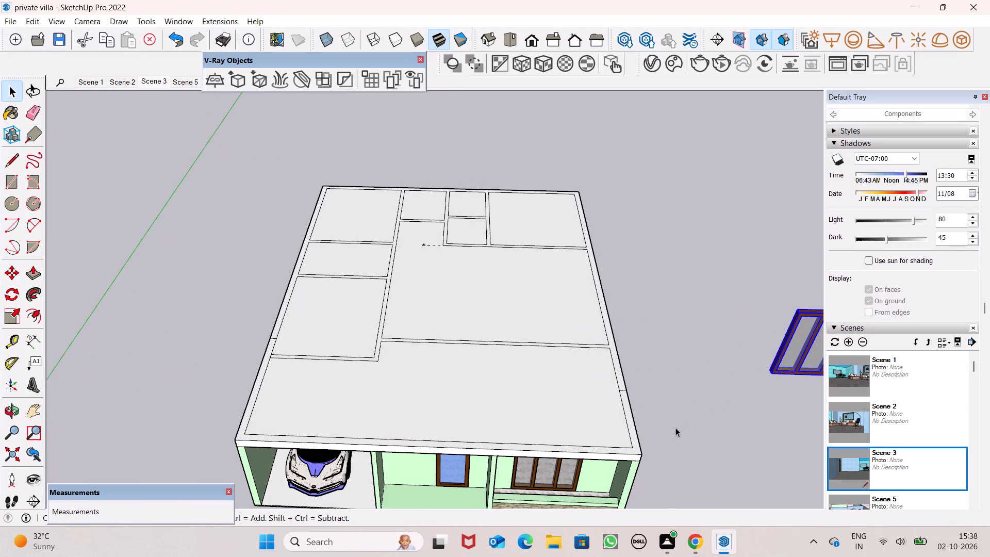
{"action": "left_click_drag", "start_coordinate": [675, 428], "coordinate": [665, 409]}
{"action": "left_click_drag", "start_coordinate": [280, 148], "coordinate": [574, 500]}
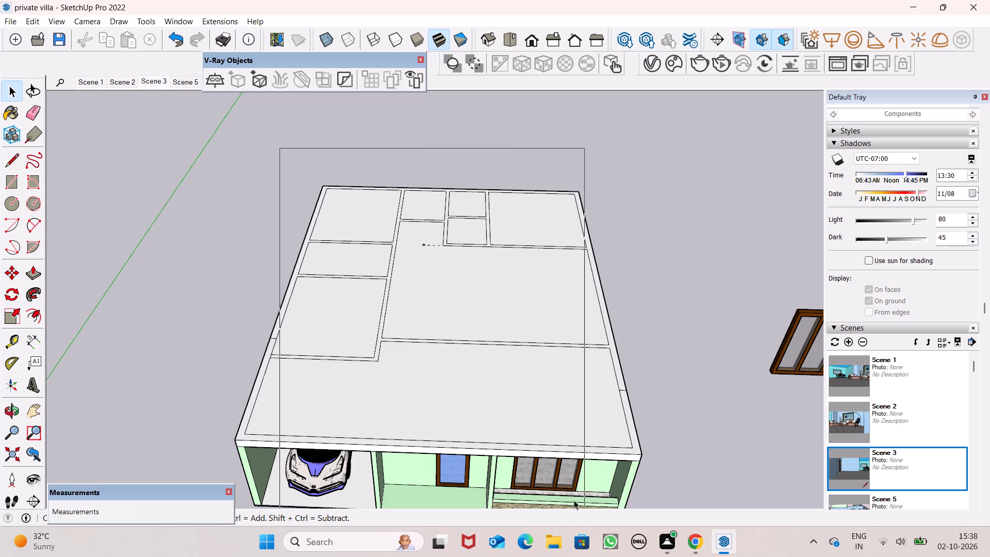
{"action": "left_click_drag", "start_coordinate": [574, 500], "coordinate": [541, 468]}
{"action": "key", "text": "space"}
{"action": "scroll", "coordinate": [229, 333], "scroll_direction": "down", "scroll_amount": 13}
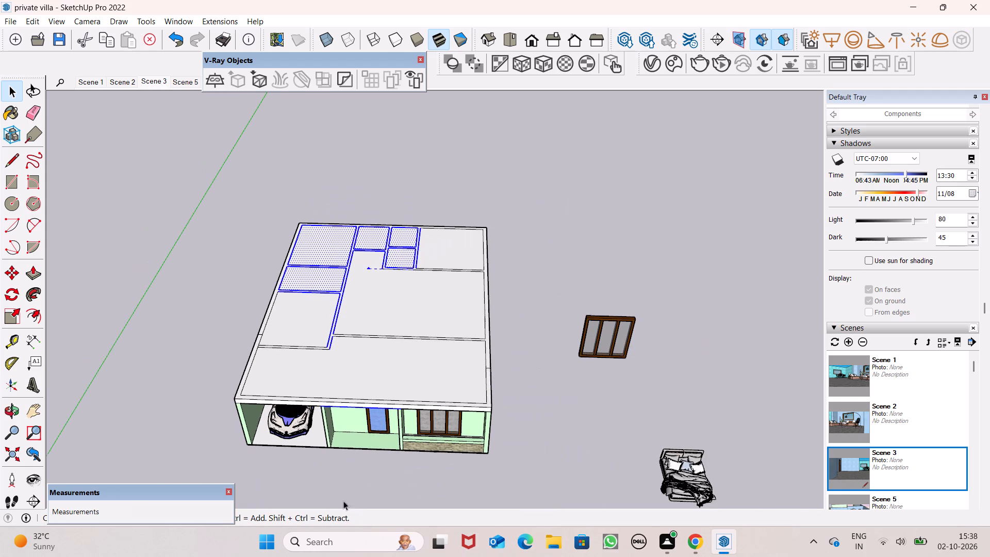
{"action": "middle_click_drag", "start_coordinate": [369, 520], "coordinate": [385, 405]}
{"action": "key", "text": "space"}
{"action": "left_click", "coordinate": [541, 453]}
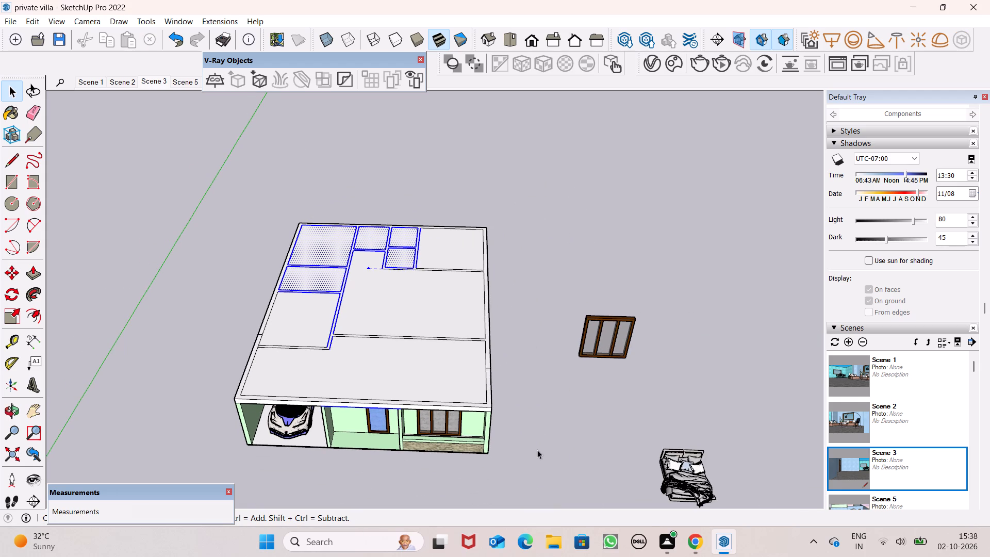
Check which geometry belongs together at the front window wall and the front door wall by selecting them, then clear the selection.
{"action": "scroll", "coordinate": [404, 395], "scroll_direction": "up", "scroll_amount": 10}
{"action": "middle_click_drag", "start_coordinate": [417, 495], "coordinate": [378, 421]}
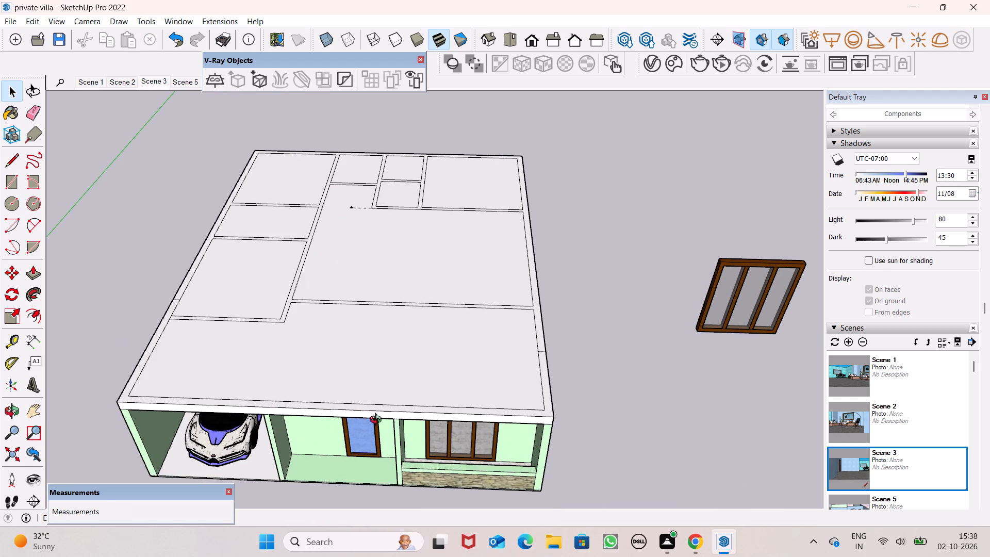
{"action": "middle_click_drag", "start_coordinate": [378, 421], "coordinate": [377, 322]}
{"action": "double_click", "coordinate": [443, 289]}
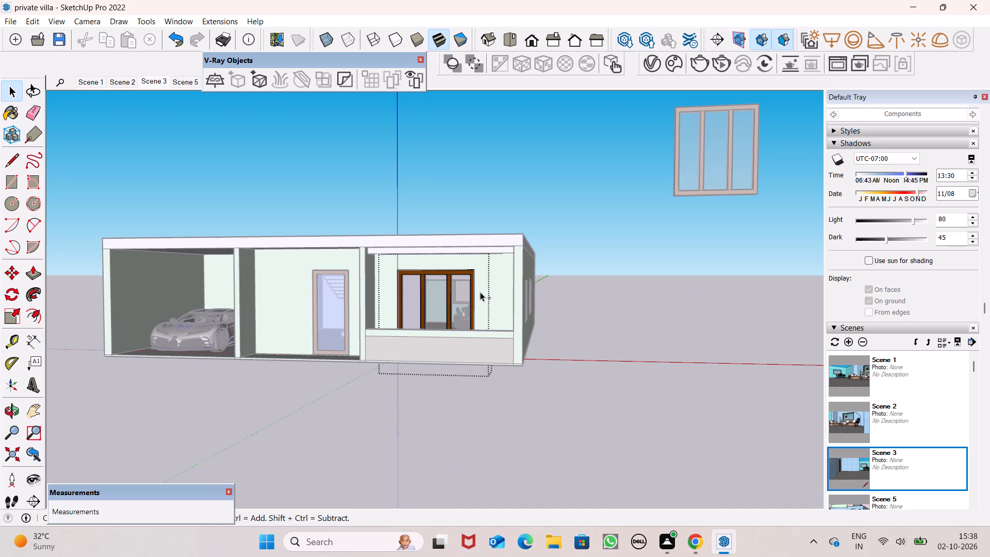
{"action": "left_click", "coordinate": [522, 367]}
{"action": "left_click", "coordinate": [486, 287]}
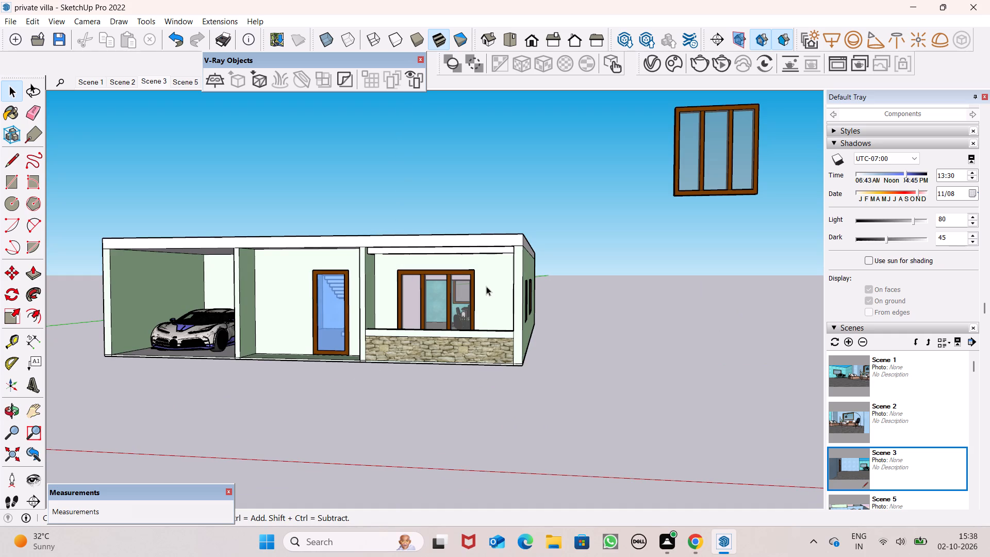
{"action": "triple_click", "coordinate": [488, 286]}
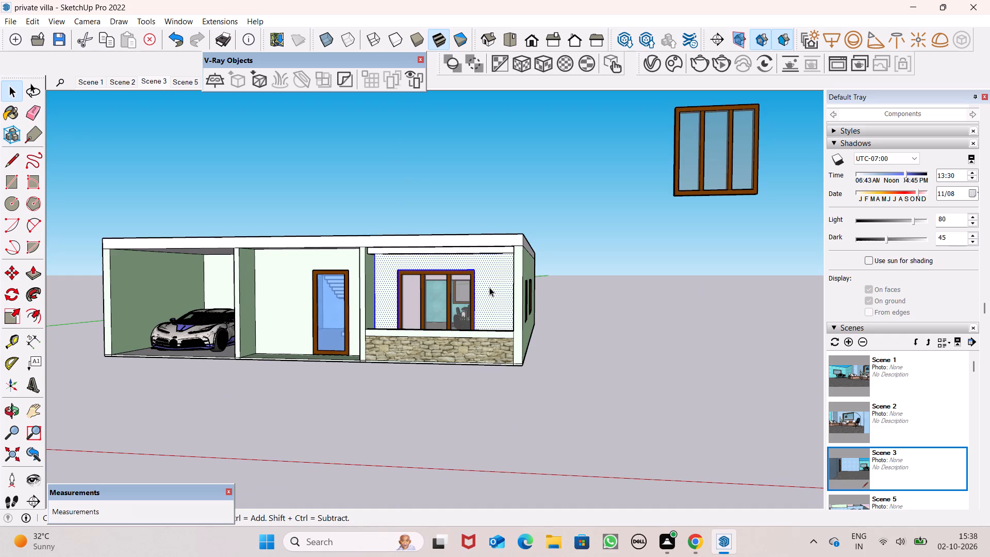
{"action": "scroll", "coordinate": [400, 331], "scroll_direction": "down", "scroll_amount": 5}
{"action": "triple_click", "coordinate": [315, 302]}
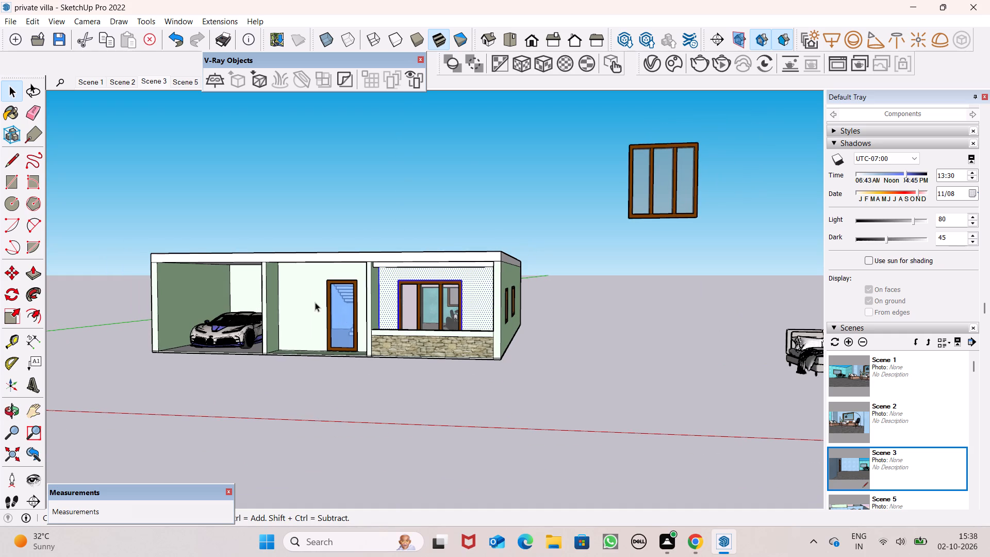
{"action": "double_click", "coordinate": [317, 303]}
{"action": "left_click", "coordinate": [321, 304]}
{"action": "middle_click_drag", "start_coordinate": [369, 351], "coordinate": [420, 556]}
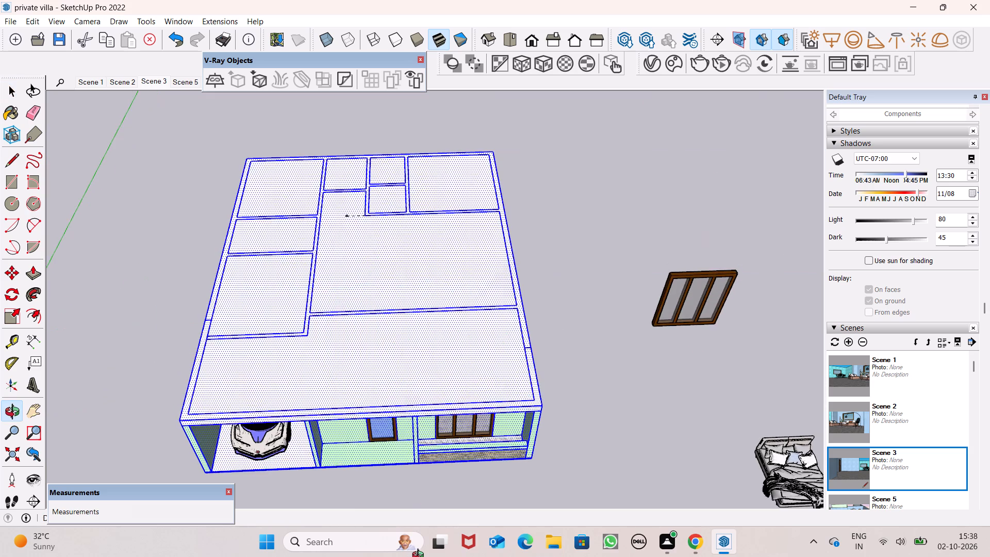
{"action": "middle_click_drag", "start_coordinate": [420, 556], "coordinate": [362, 407]}
{"action": "left_click", "coordinate": [421, 445]}
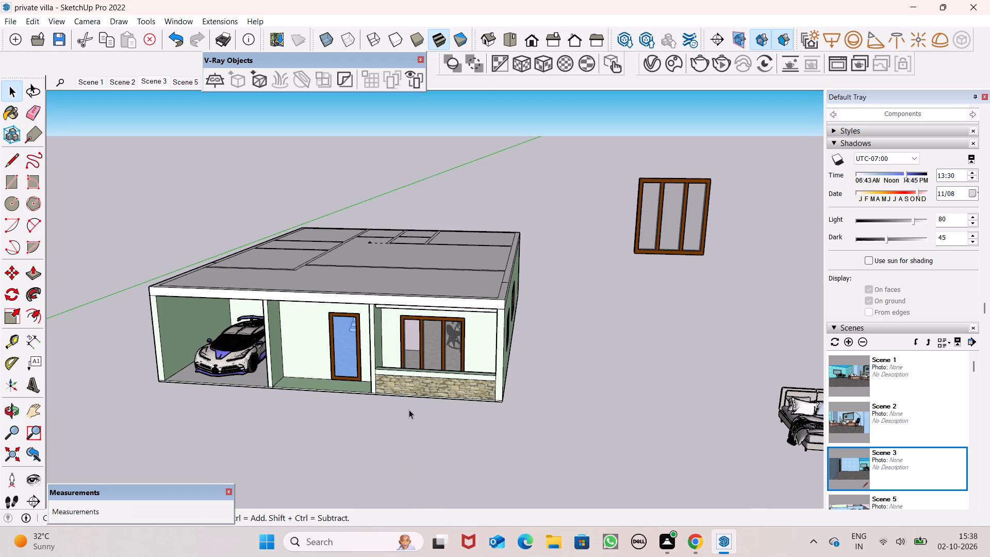
Check what is connected to the roof slab's front edge and the front area of the top face, then clear the selection.
{"action": "left_click", "coordinate": [379, 297]}
{"action": "triple_click", "coordinate": [442, 297]}
{"action": "scroll", "coordinate": [464, 315], "scroll_direction": "up", "scroll_amount": 1}
{"action": "middle_click_drag", "start_coordinate": [464, 315], "coordinate": [500, 497]}
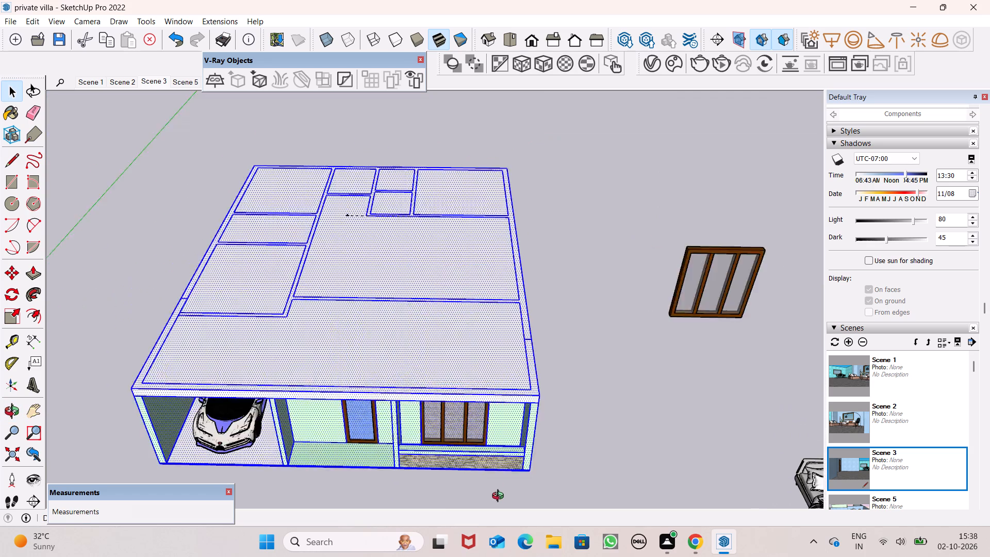
{"action": "middle_click_drag", "start_coordinate": [500, 497], "coordinate": [501, 516]}
{"action": "left_click", "coordinate": [585, 436]}
{"action": "double_click", "coordinate": [435, 384]}
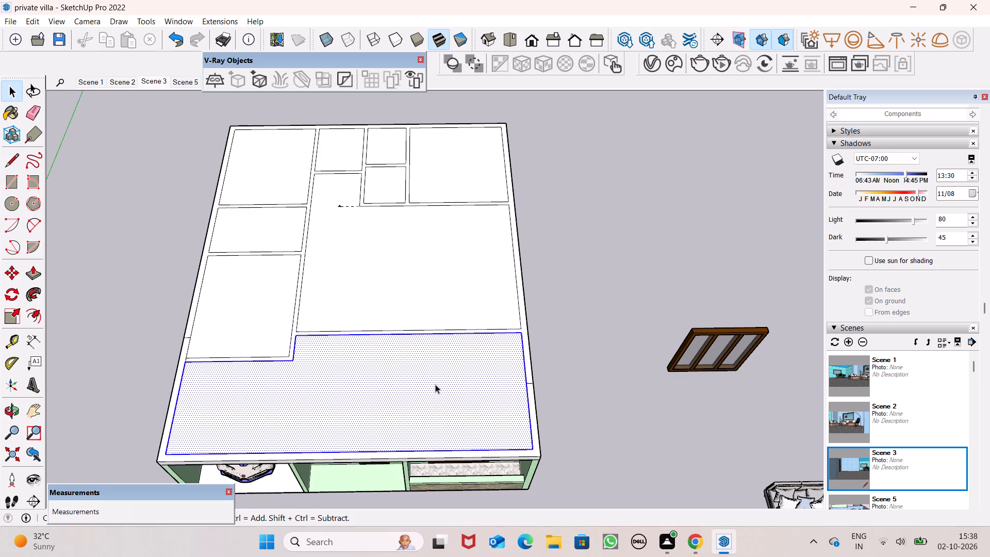
{"action": "middle_click_drag", "start_coordinate": [453, 434], "coordinate": [416, 191]}
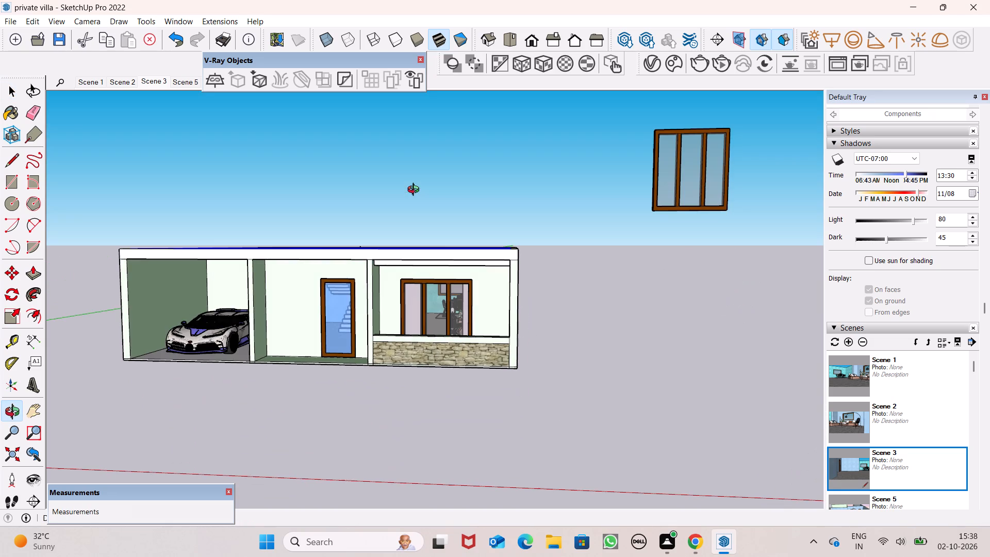
{"action": "middle_click_drag", "start_coordinate": [416, 191], "coordinate": [506, 401]}
{"action": "left_click", "coordinate": [575, 321]}
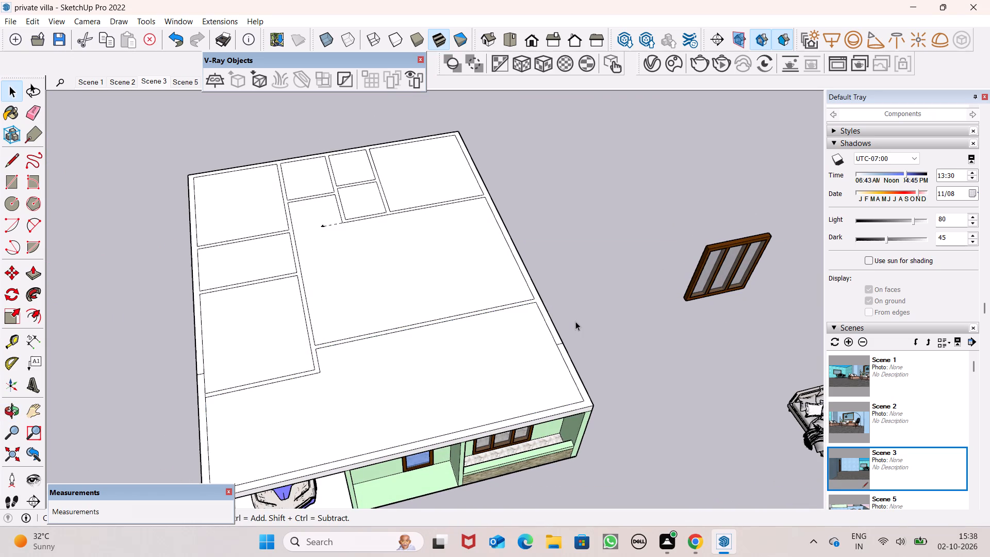
Examine the front elevation and the complete wall layout on the top face from above.
{"action": "scroll", "coordinate": [575, 321], "scroll_direction": "down", "scroll_amount": 5}
{"action": "scroll", "coordinate": [536, 296], "scroll_direction": "down", "scroll_amount": 8}
{"action": "triple_click", "coordinate": [436, 326]}
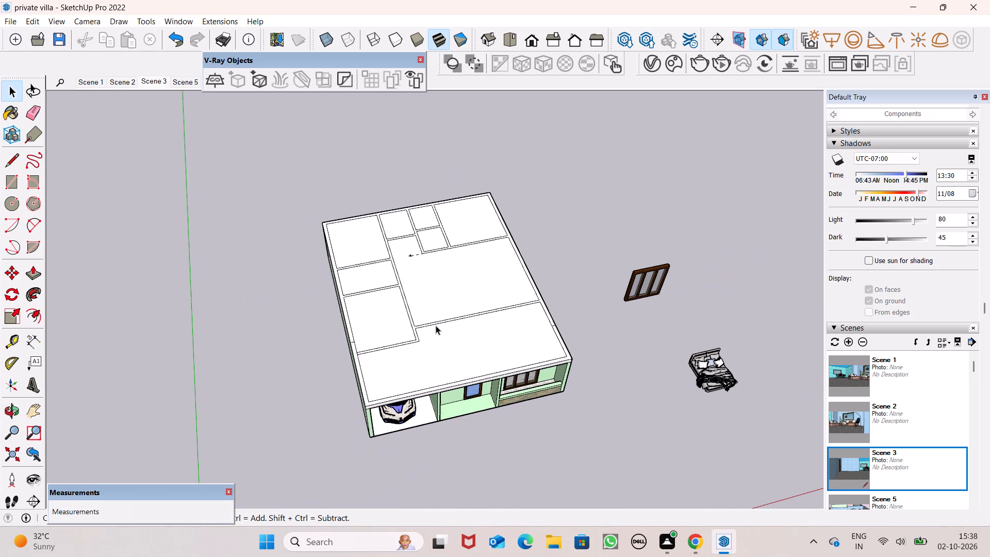
{"action": "left_click", "coordinate": [436, 324]}
{"action": "middle_click_drag", "start_coordinate": [467, 381], "coordinate": [365, 280]}
{"action": "left_click", "coordinate": [472, 441]}
{"action": "scroll", "coordinate": [531, 392], "scroll_direction": "up", "scroll_amount": 6}
{"action": "middle_click_drag", "start_coordinate": [469, 255], "coordinate": [473, 469]}
{"action": "scroll", "coordinate": [496, 405], "scroll_direction": "up", "scroll_amount": 1}
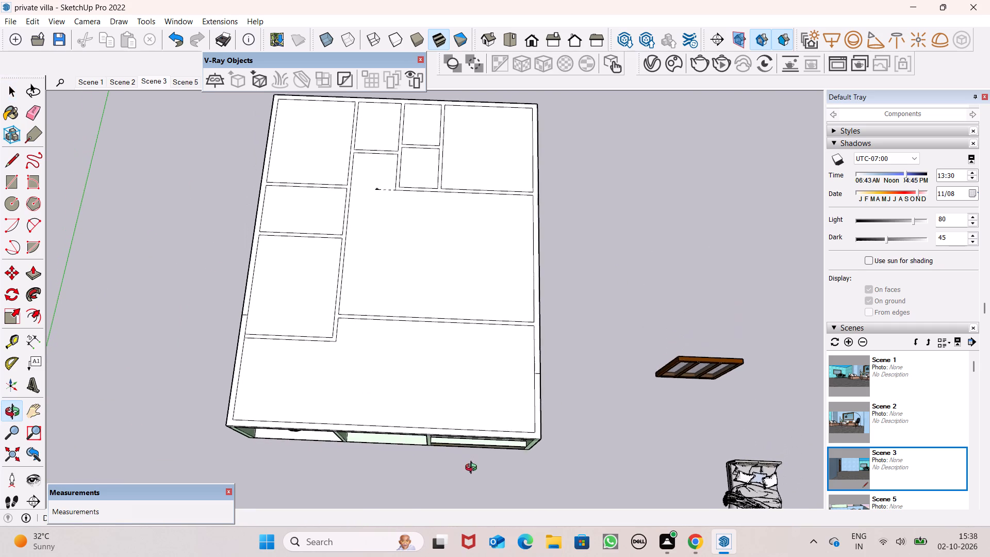
{"action": "middle_click_drag", "start_coordinate": [473, 469], "coordinate": [475, 481]}
{"action": "scroll", "coordinate": [399, 176], "scroll_direction": "down", "scroll_amount": 2}
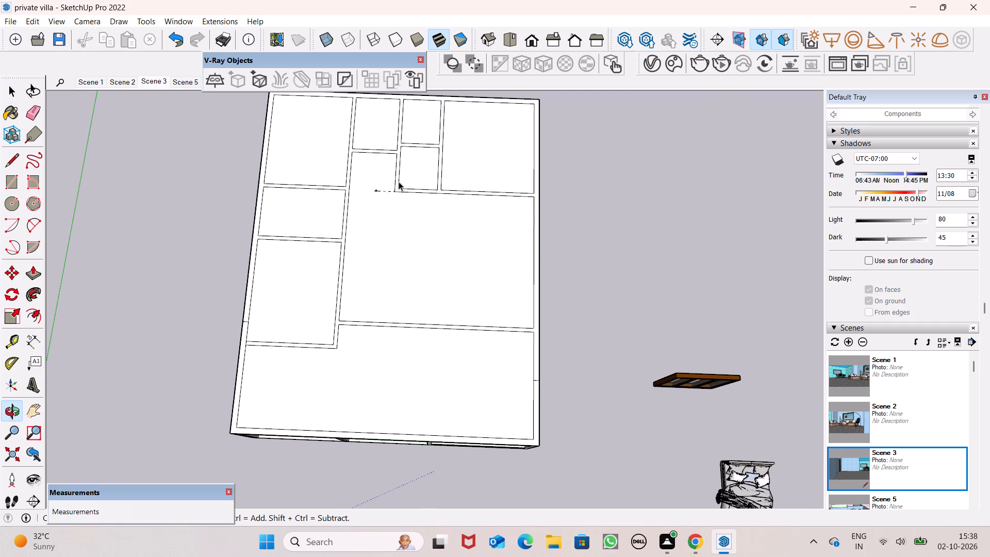
{"action": "scroll", "coordinate": [399, 182], "scroll_direction": "down", "scroll_amount": 3}
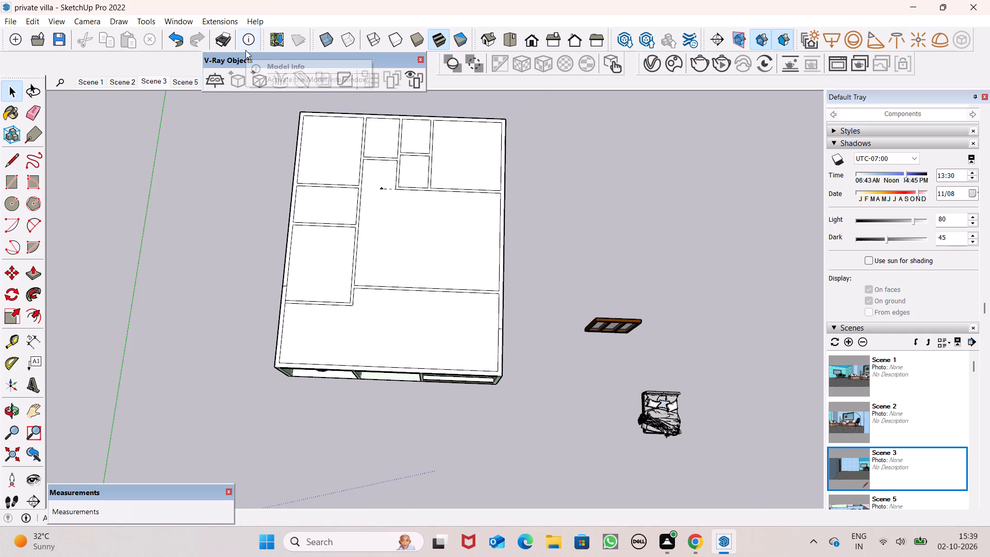
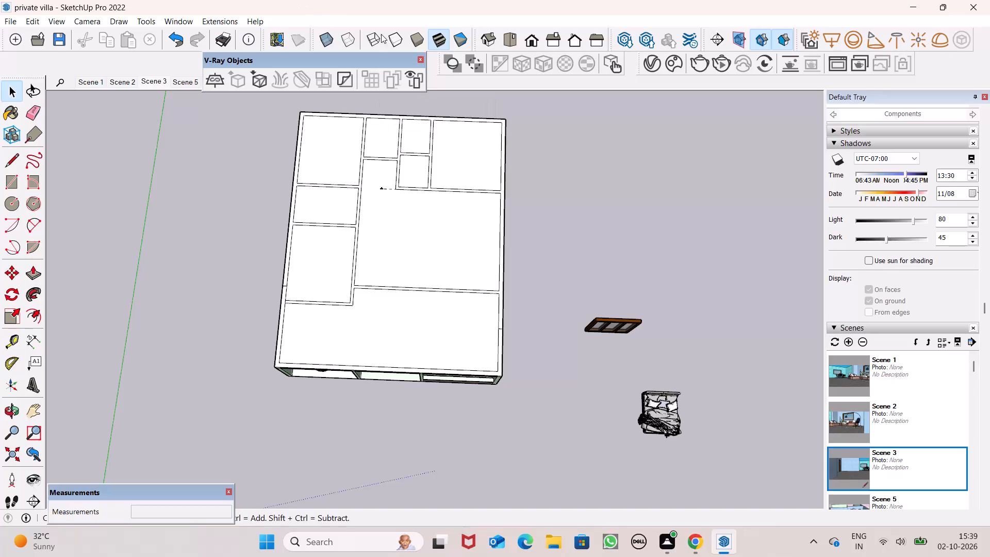
Draw two 6" lines across the front wall strip of the front-left room on the top face, marking an opening.
{"action": "scroll", "coordinate": [532, 120], "scroll_direction": "up", "scroll_amount": 1}
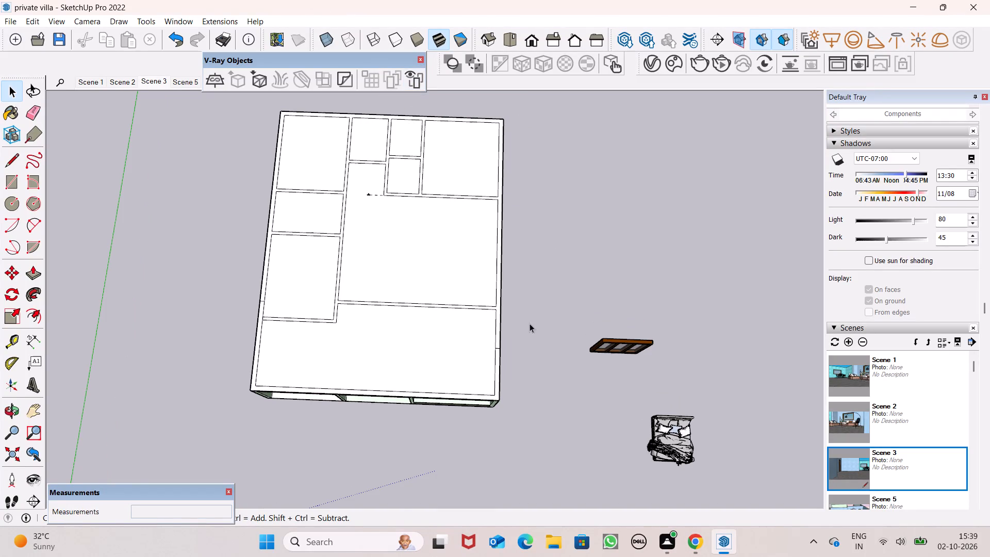
{"action": "middle_click_drag", "start_coordinate": [526, 327], "coordinate": [546, 347]}
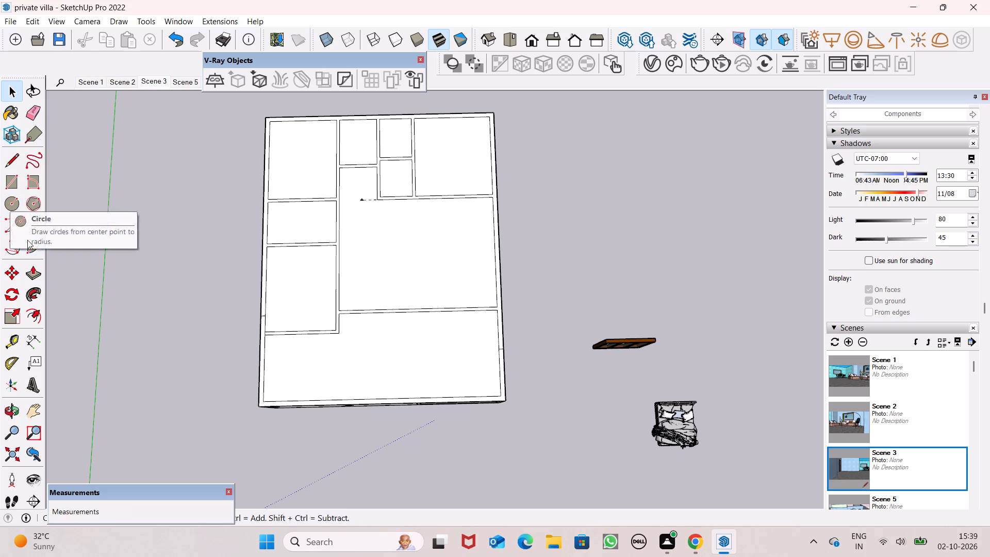
{"action": "left_click", "coordinate": [30, 273]}
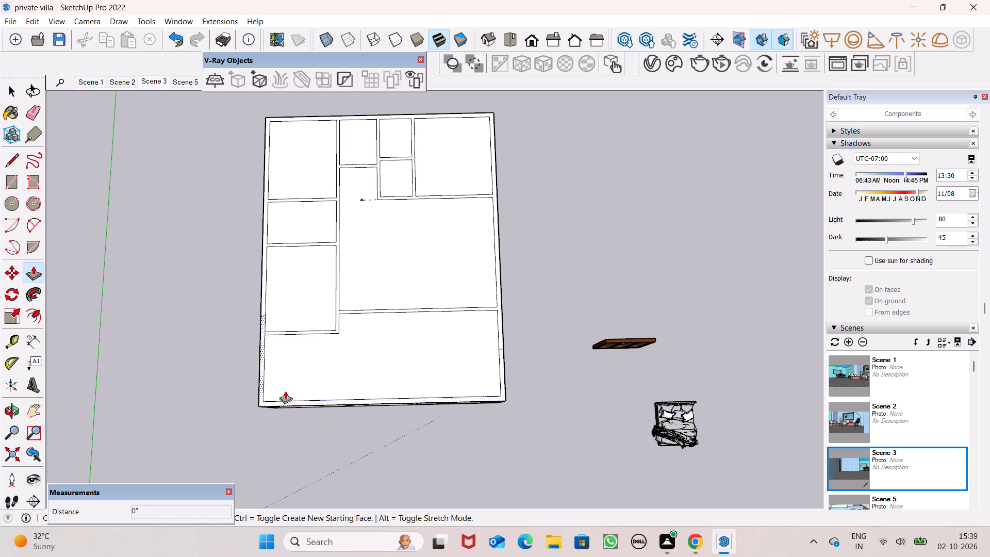
{"action": "scroll", "coordinate": [282, 388], "scroll_direction": "up", "scroll_amount": 1}
{"action": "left_click", "coordinate": [18, 157]}
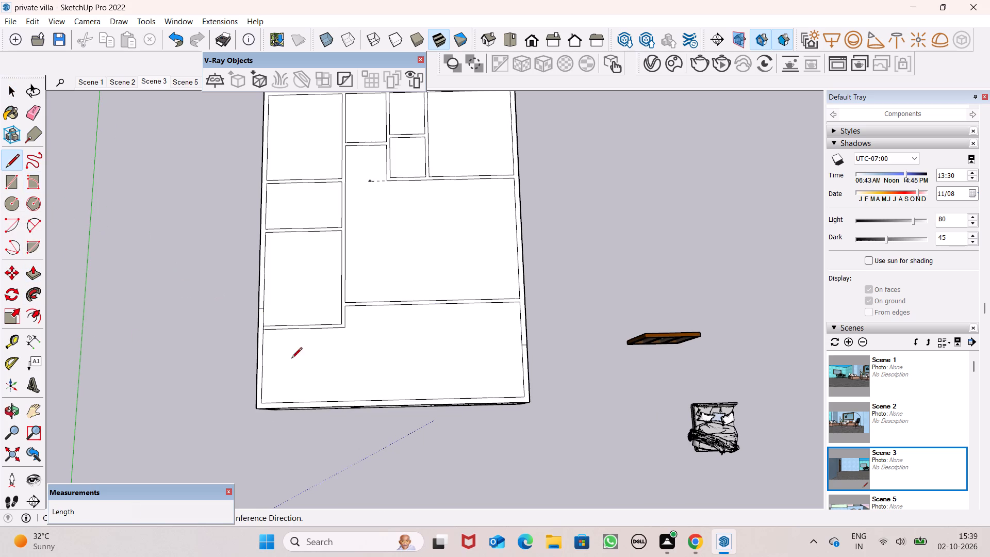
{"action": "scroll", "coordinate": [433, 445], "scroll_direction": "up", "scroll_amount": 3}
{"action": "scroll", "coordinate": [280, 298], "scroll_direction": "up", "scroll_amount": 8}
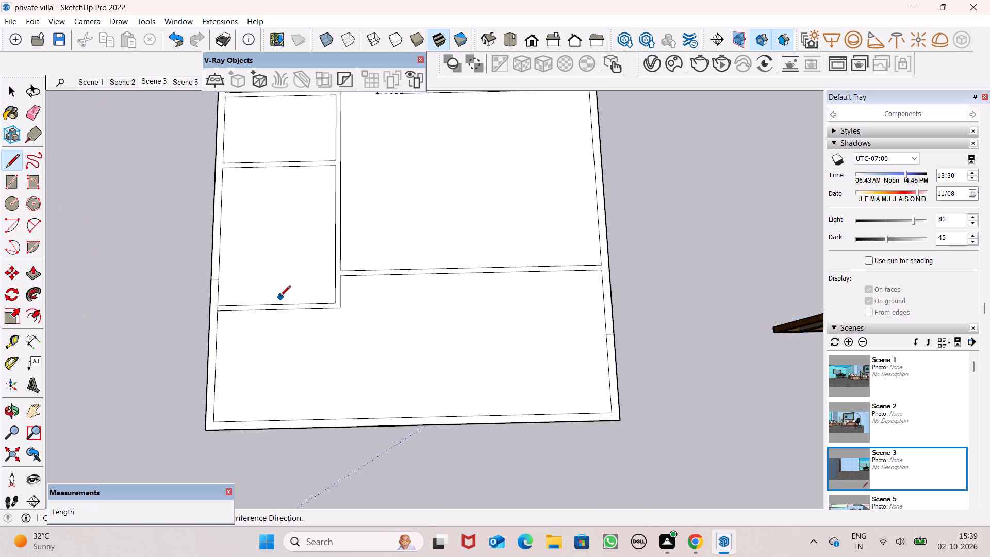
{"action": "scroll", "coordinate": [232, 297], "scroll_direction": "up", "scroll_amount": 6}
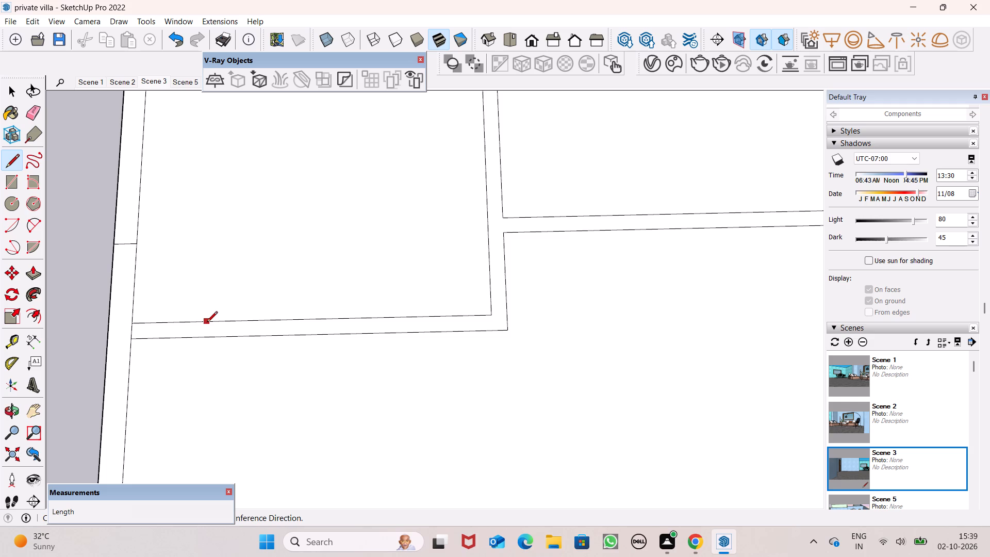
{"action": "left_click", "coordinate": [190, 322]}
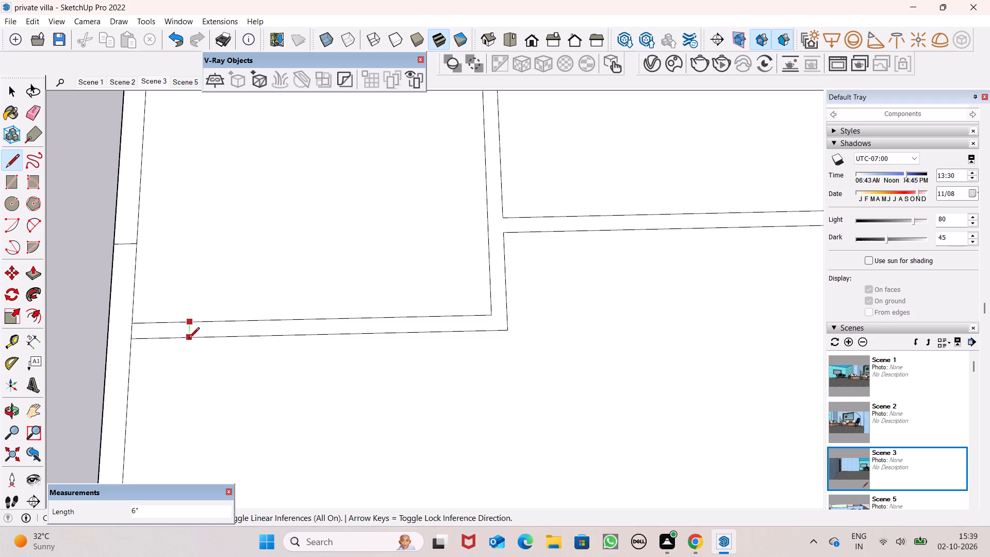
{"action": "left_click", "coordinate": [189, 338]}
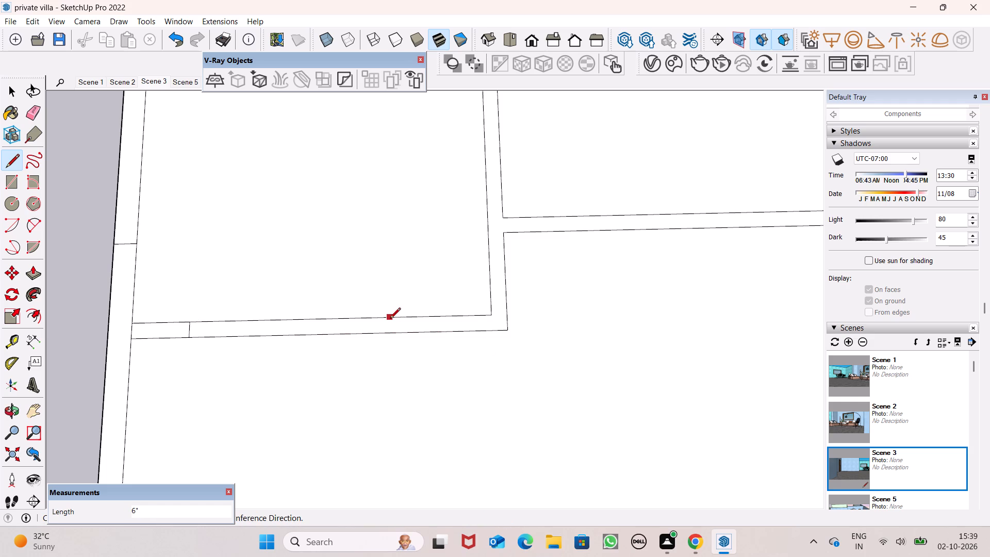
{"action": "left_click", "coordinate": [390, 319]}
{"action": "left_click", "coordinate": [389, 337]}
Erase the edge separating the front-left room's front wall from the outer side wall, and the short line crossing that side wall.
{"action": "left_click", "coordinate": [40, 108]}
{"action": "scroll", "coordinate": [122, 325], "scroll_direction": "up", "scroll_amount": 9}
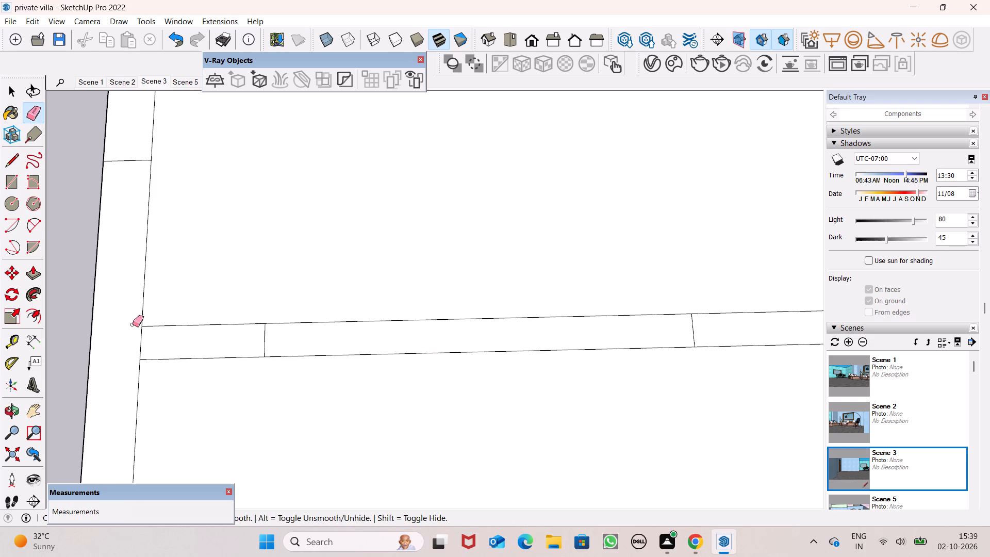
{"action": "left_click", "coordinate": [142, 340]}
{"action": "scroll", "coordinate": [147, 314], "scroll_direction": "down", "scroll_amount": 17}
{"action": "scroll", "coordinate": [171, 301], "scroll_direction": "down", "scroll_amount": 7}
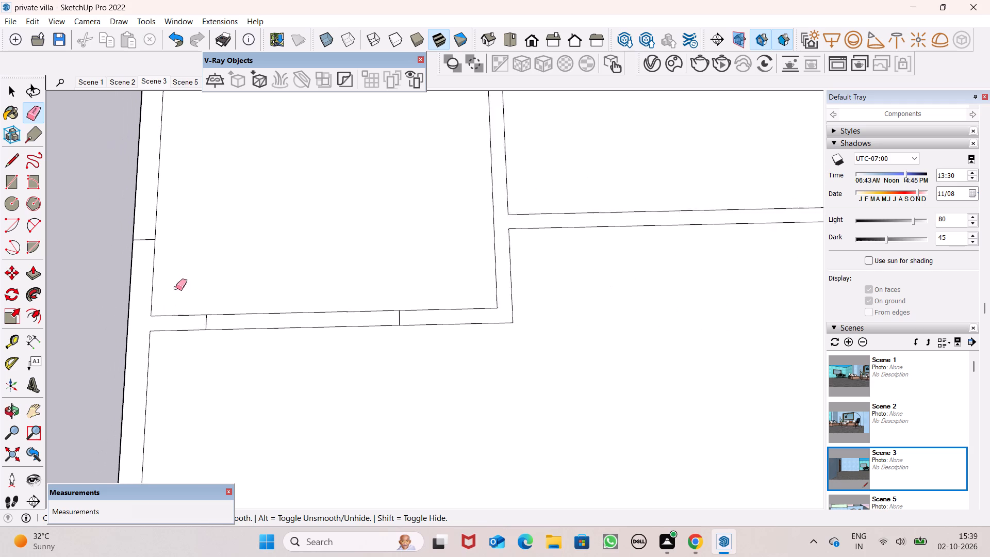
{"action": "scroll", "coordinate": [166, 219], "scroll_direction": "down", "scroll_amount": 13}
{"action": "scroll", "coordinate": [174, 270], "scroll_direction": "down", "scroll_amount": 2}
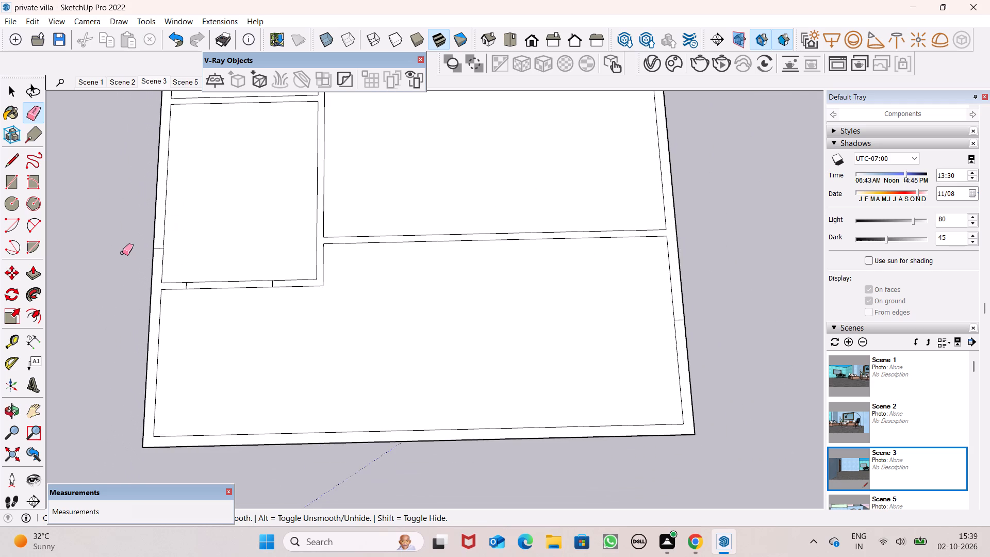
{"action": "scroll", "coordinate": [122, 253], "scroll_direction": "up", "scroll_amount": 8}
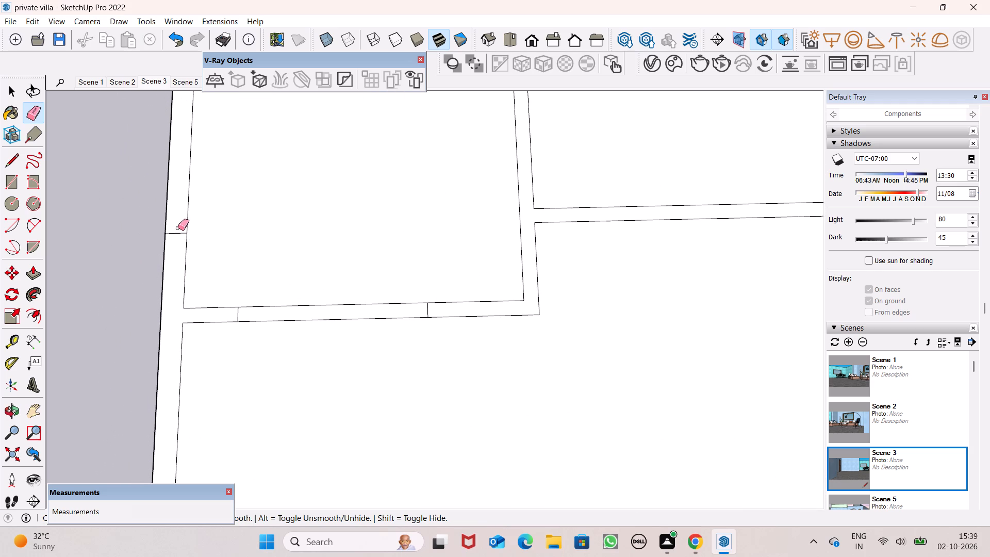
{"action": "left_click_drag", "start_coordinate": [177, 228], "coordinate": [176, 237]}
{"action": "scroll", "coordinate": [243, 234], "scroll_direction": "down", "scroll_amount": 6}
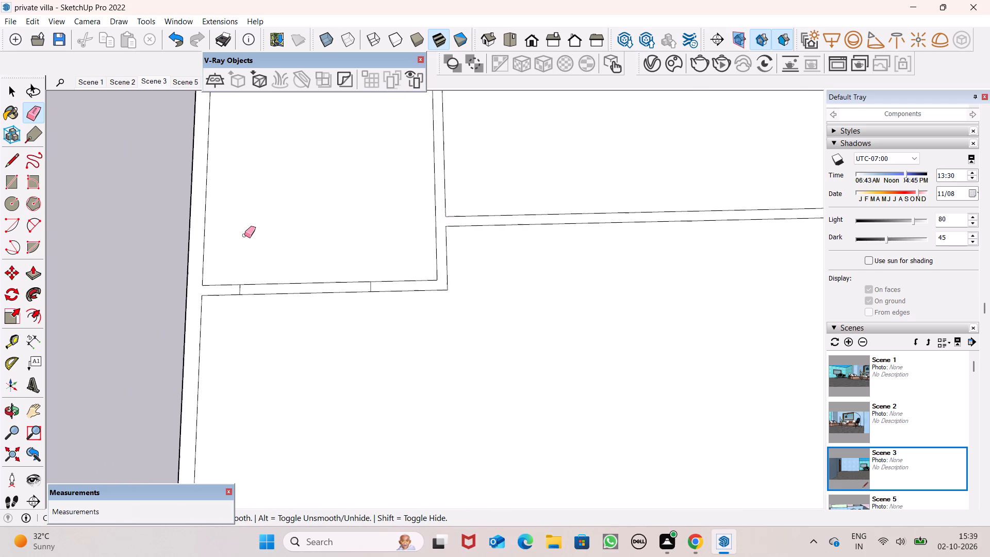
{"action": "key", "text": "space"}
{"action": "scroll", "coordinate": [299, 241], "scroll_direction": "down", "scroll_amount": 2}
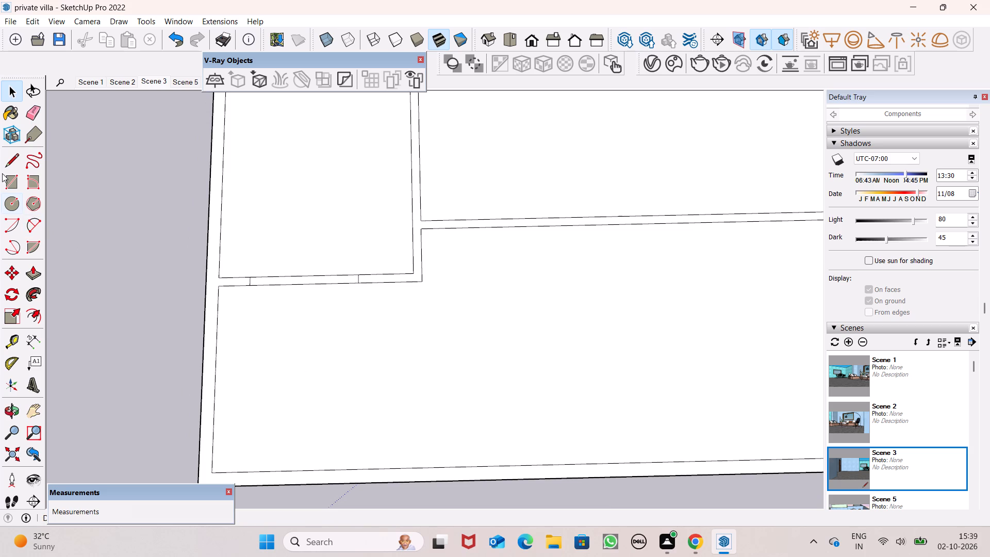
Draw a 9" line across the outer side wall, continuing the outer edge of the front-left room's front wall.
{"action": "left_click", "coordinate": [10, 160]}
{"action": "left_click", "coordinate": [219, 285]}
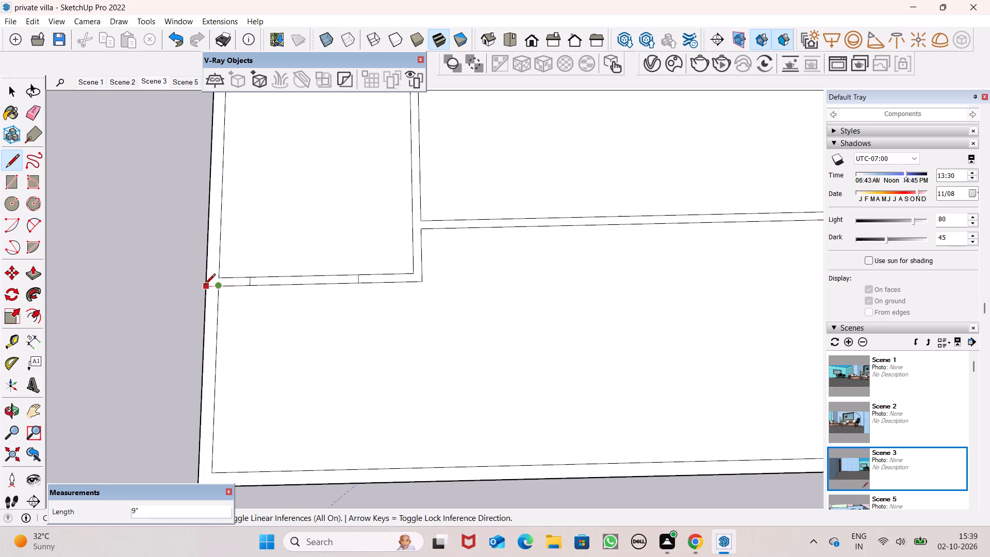
{"action": "left_click", "coordinate": [205, 285]}
{"action": "scroll", "coordinate": [239, 273], "scroll_direction": "down", "scroll_amount": 14}
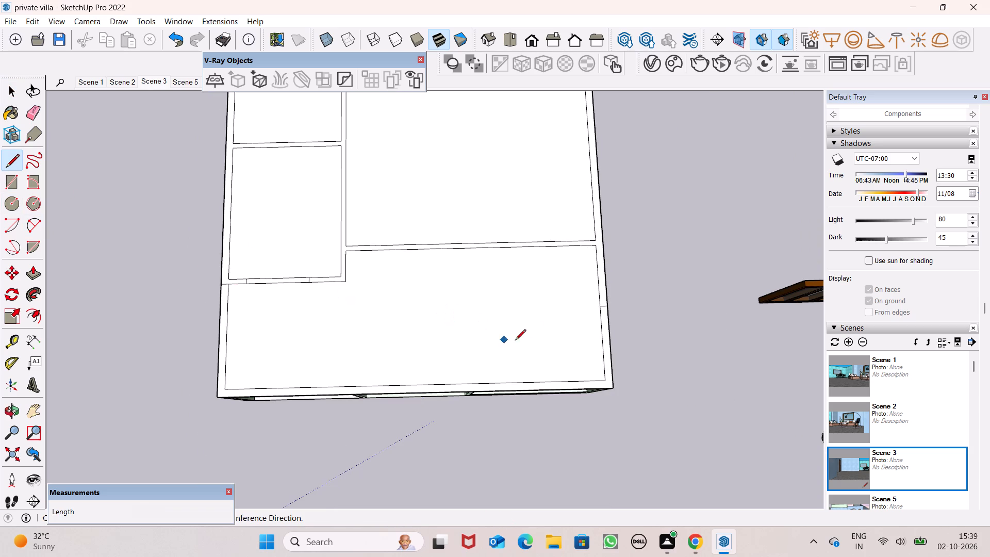
{"action": "key", "text": "space"}
{"action": "scroll", "coordinate": [424, 308], "scroll_direction": "down", "scroll_amount": 4}
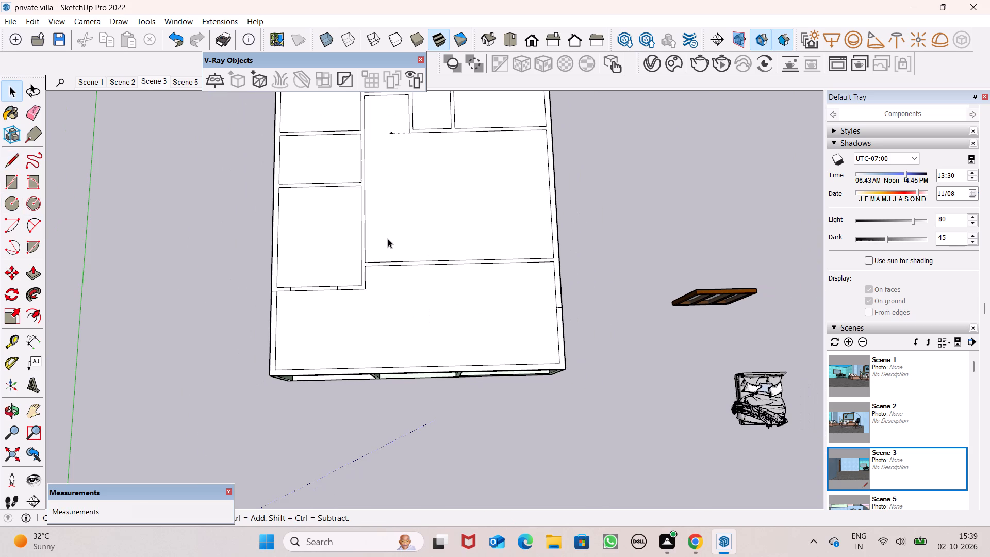
Mark a 6' wide opening in the large central room's front wall near its left corner, with 6" lines across the wall.
{"action": "scroll", "coordinate": [450, 199], "scroll_direction": "up", "scroll_amount": 2}
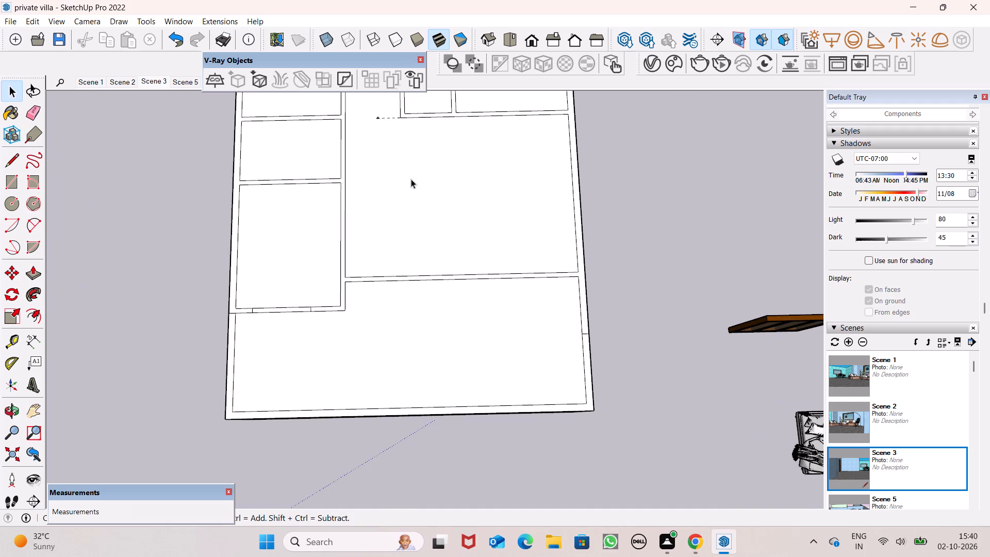
{"action": "left_click", "coordinate": [2, 160]}
{"action": "scroll", "coordinate": [414, 229], "scroll_direction": "up", "scroll_amount": 5}
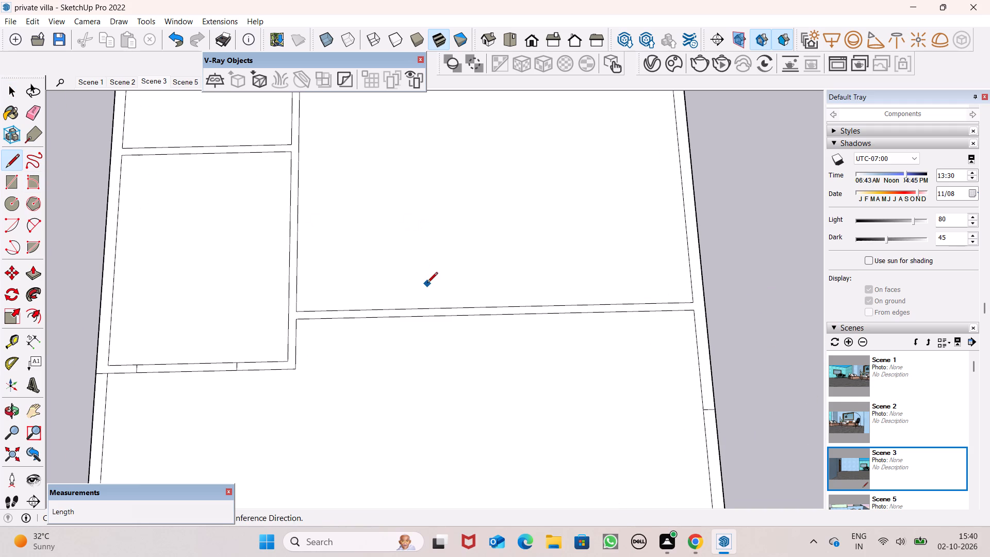
{"action": "scroll", "coordinate": [432, 293], "scroll_direction": "up", "scroll_amount": 7}
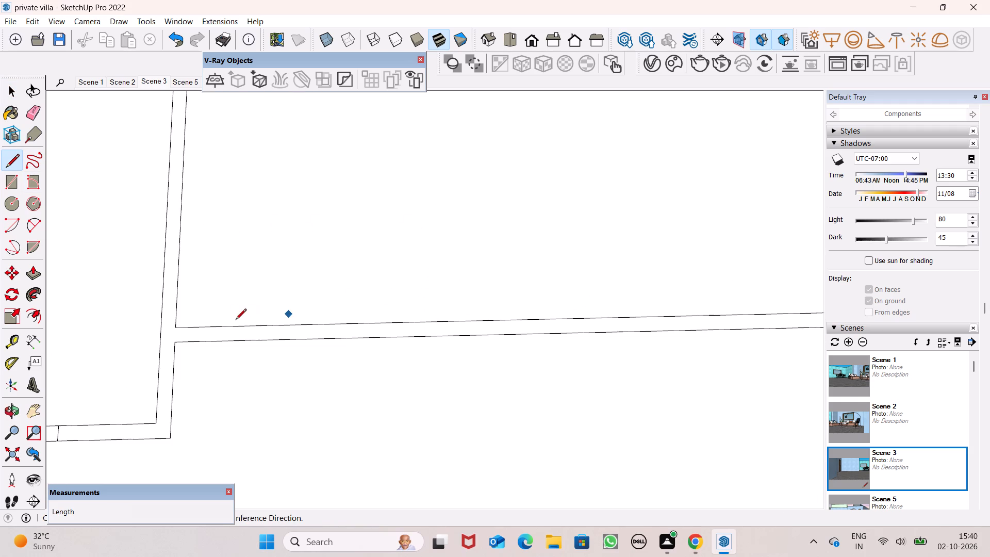
{"action": "left_click", "coordinate": [246, 325]}
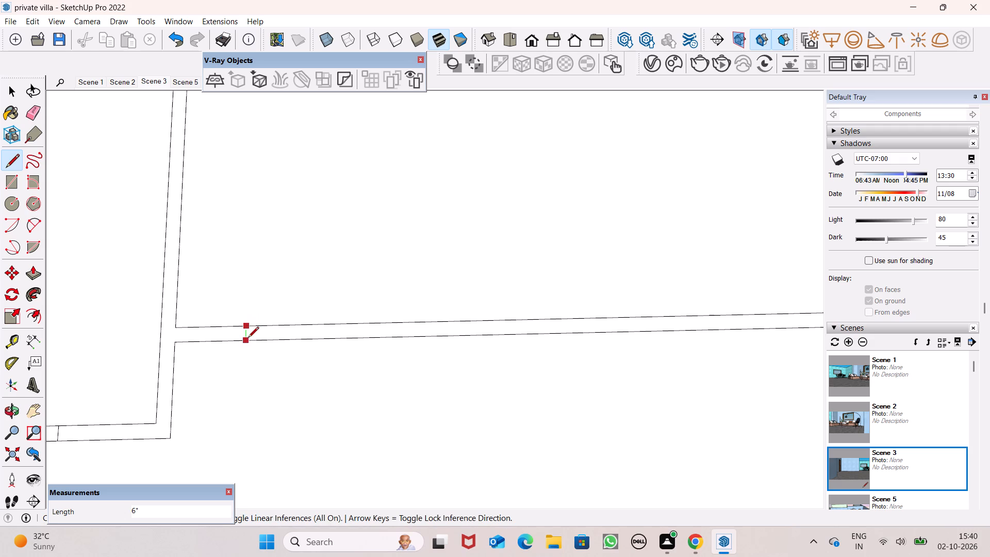
{"action": "left_click", "coordinate": [248, 340]}
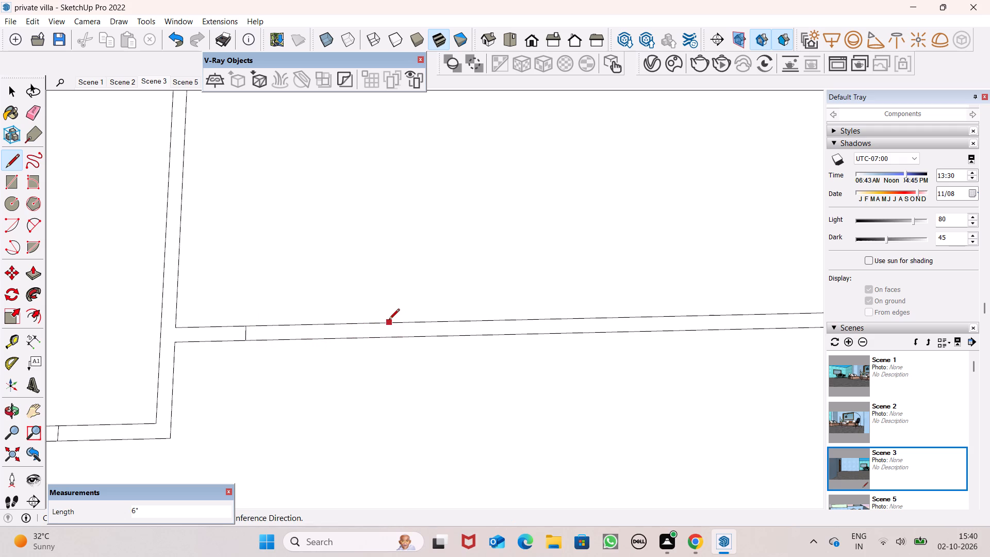
{"action": "key", "text": "space"}
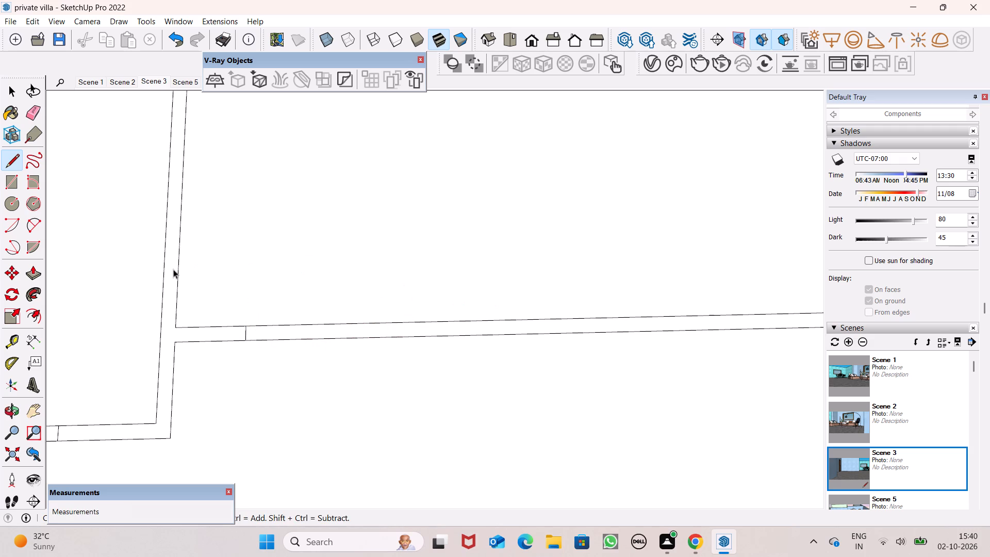
{"action": "left_click", "coordinate": [11, 167]}
{"action": "left_click", "coordinate": [253, 329]}
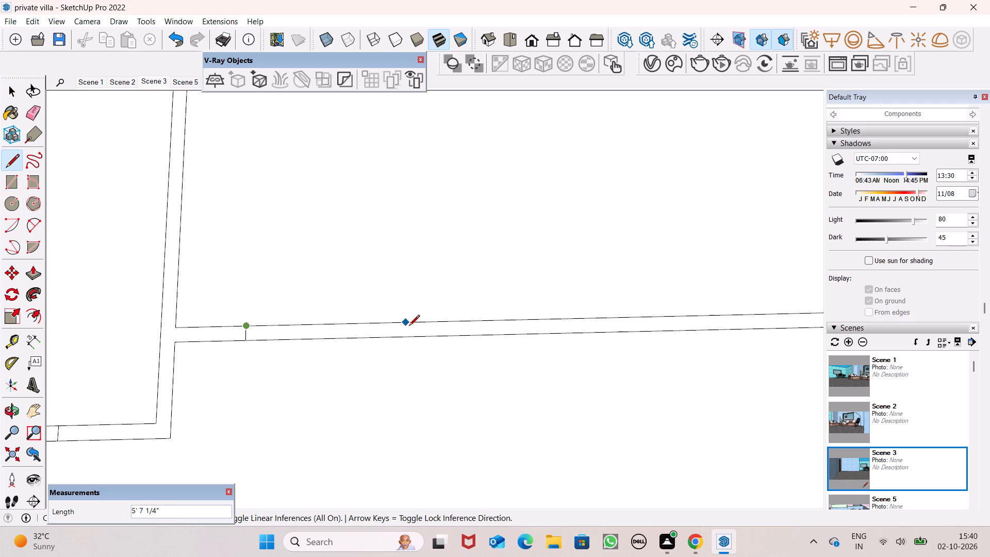
{"action": "key", "text": "6"}
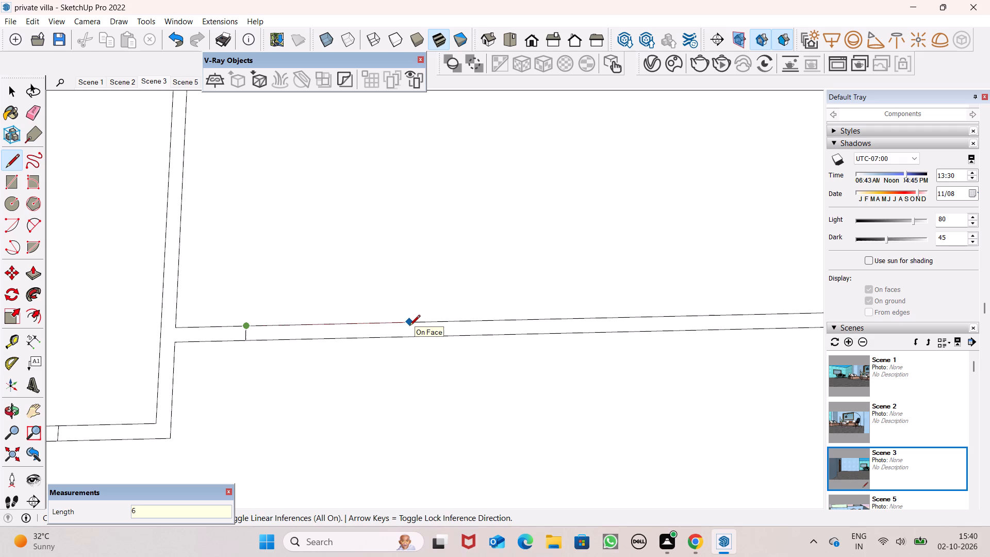
{"action": "key", "text": "apostrophe"}
{"action": "key", "text": "Return"}
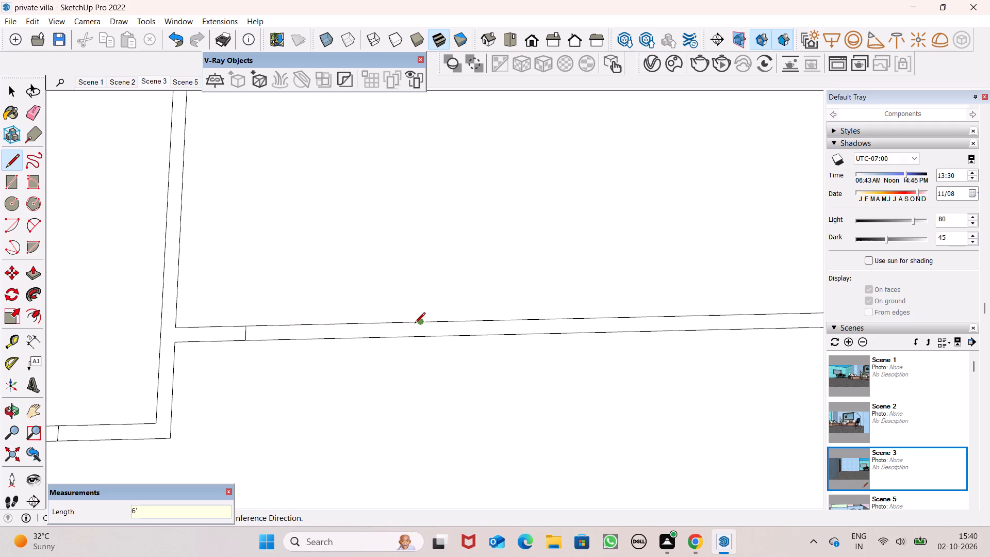
{"action": "left_click", "coordinate": [420, 323]}
{"action": "left_click", "coordinate": [426, 335]}
{"action": "key", "text": "space"}
Examine the whole wall layout on the top face, focusing on the side rooms and the rear rooms.
{"action": "scroll", "coordinate": [403, 278], "scroll_direction": "down", "scroll_amount": 15}
{"action": "scroll", "coordinate": [383, 323], "scroll_direction": "down", "scroll_amount": 2}
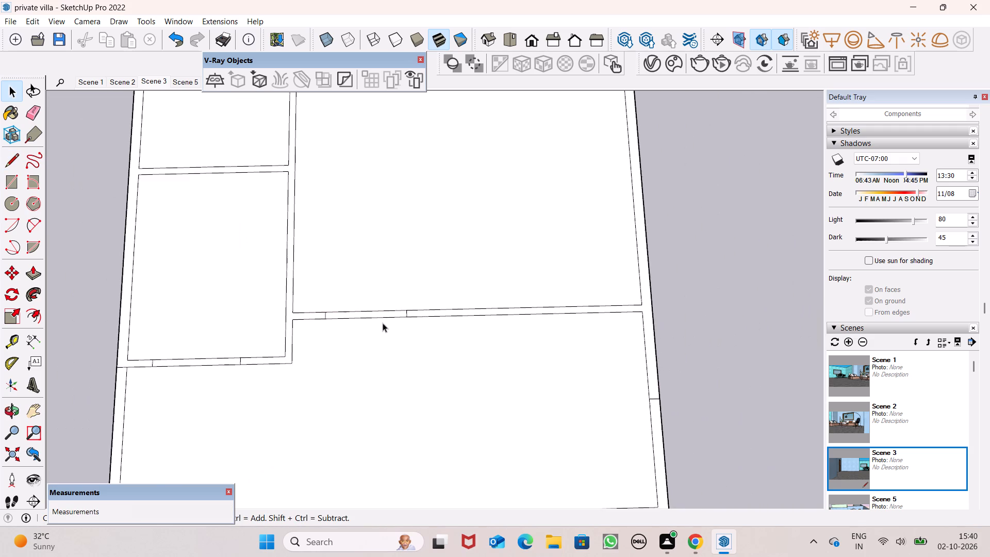
{"action": "scroll", "coordinate": [383, 323], "scroll_direction": "down", "scroll_amount": 19}
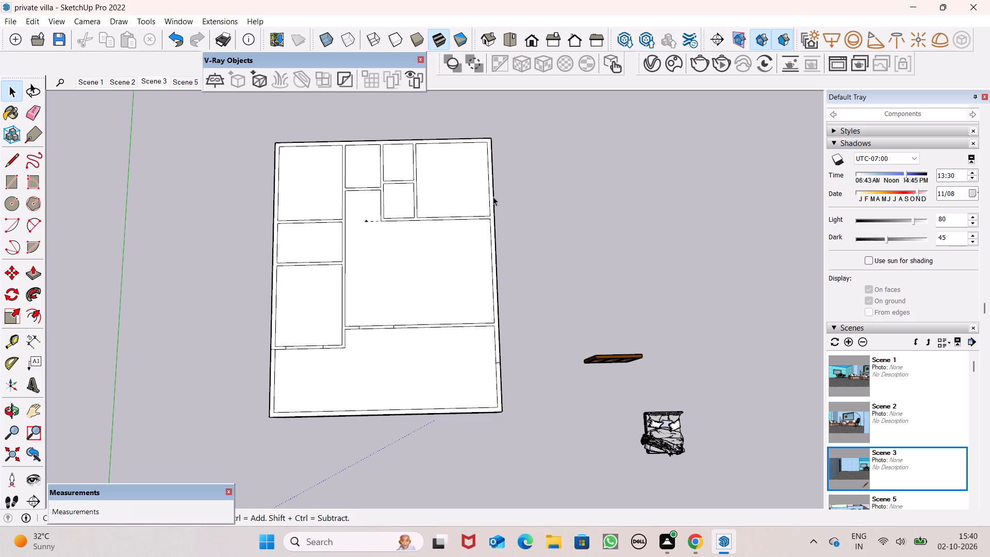
{"action": "scroll", "coordinate": [459, 132], "scroll_direction": "up", "scroll_amount": 2}
{"action": "scroll", "coordinate": [459, 132], "scroll_direction": "down", "scroll_amount": 1}
{"action": "scroll", "coordinate": [459, 132], "scroll_direction": "up", "scroll_amount": 4}
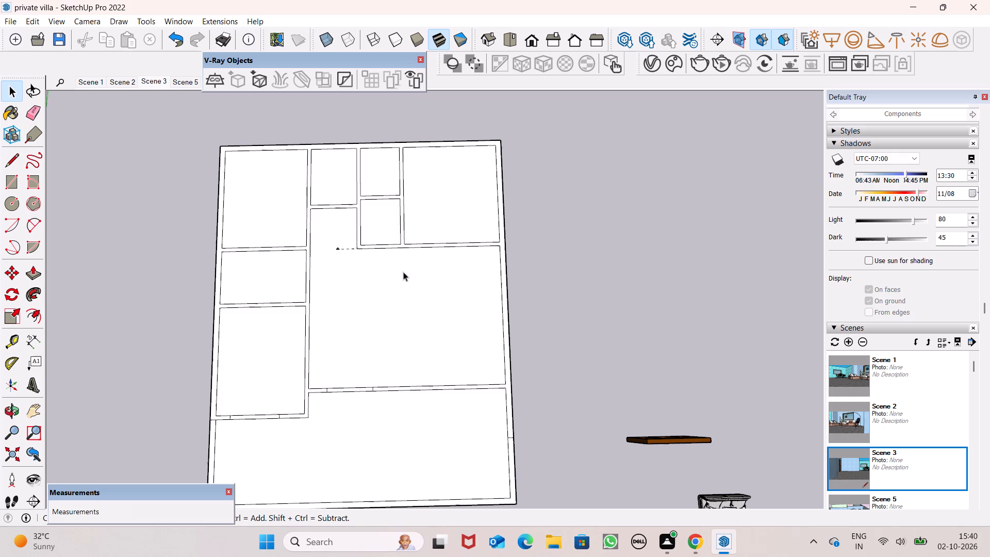
{"action": "scroll", "coordinate": [237, 275], "scroll_direction": "up", "scroll_amount": 1}
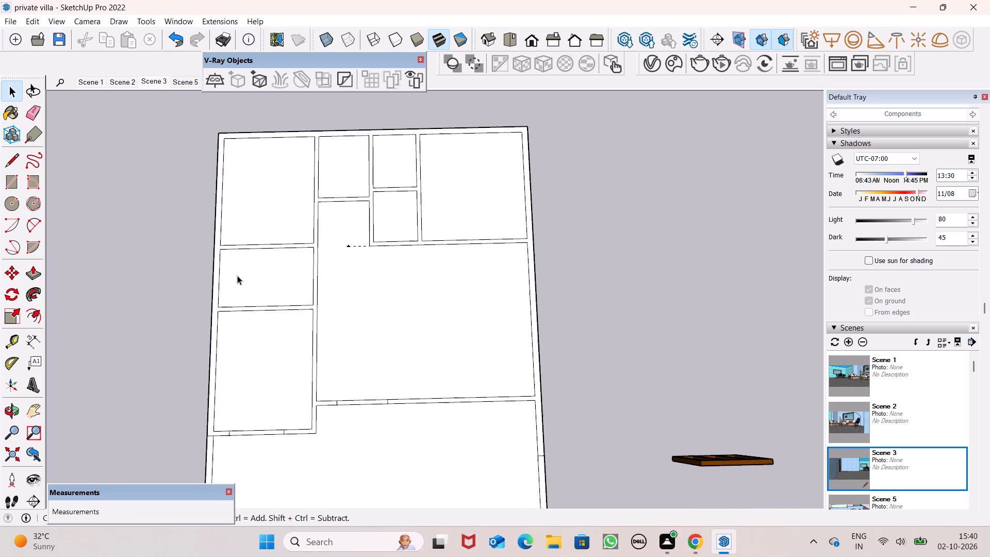
{"action": "scroll", "coordinate": [339, 323], "scroll_direction": "up", "scroll_amount": 1}
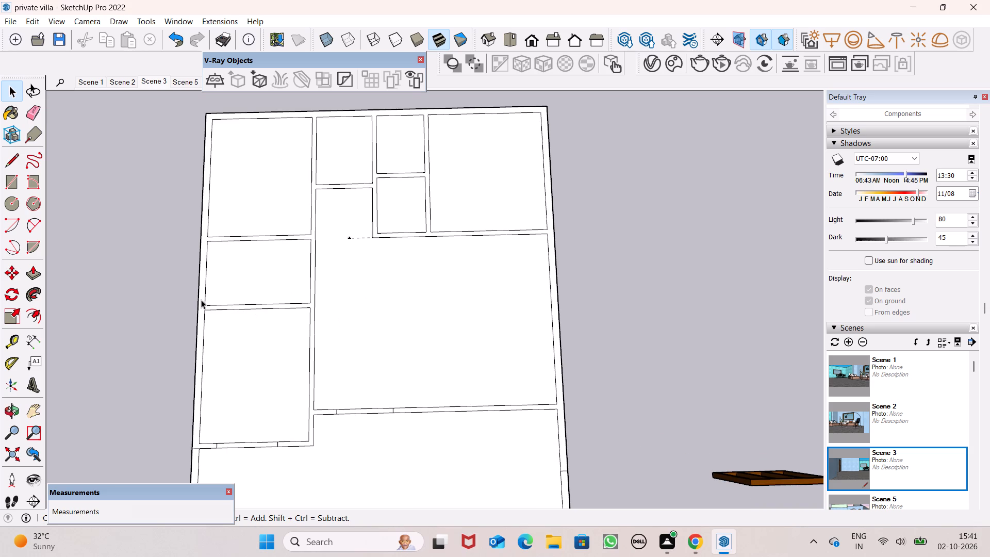
{"action": "scroll", "coordinate": [269, 309], "scroll_direction": "up", "scroll_amount": 1}
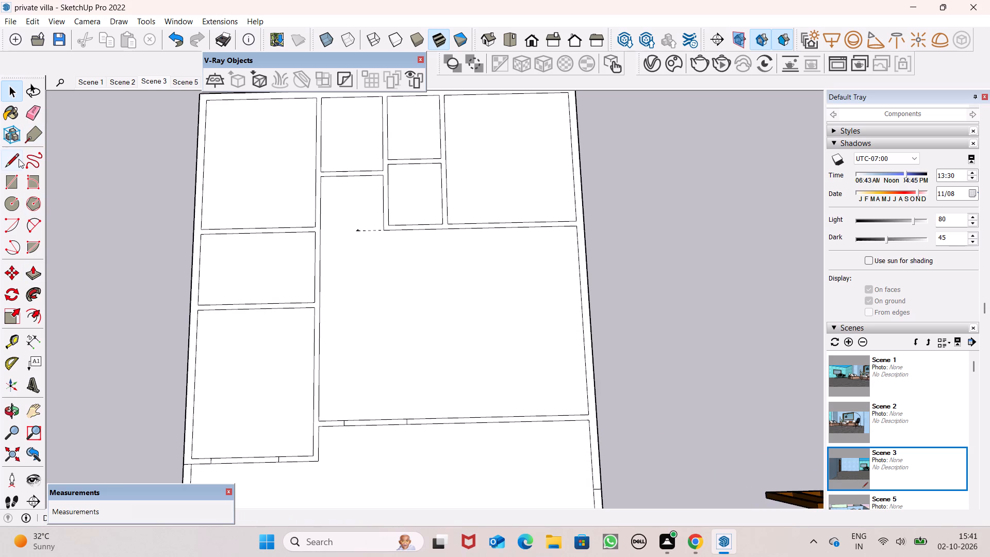
Mark an opening about 4' 8" wide in the wall between the front-left room and the room behind it, with 6" lines across the wall.
{"action": "left_click", "coordinate": [19, 159]}
{"action": "scroll", "coordinate": [104, 239], "scroll_direction": "up", "scroll_amount": 8}
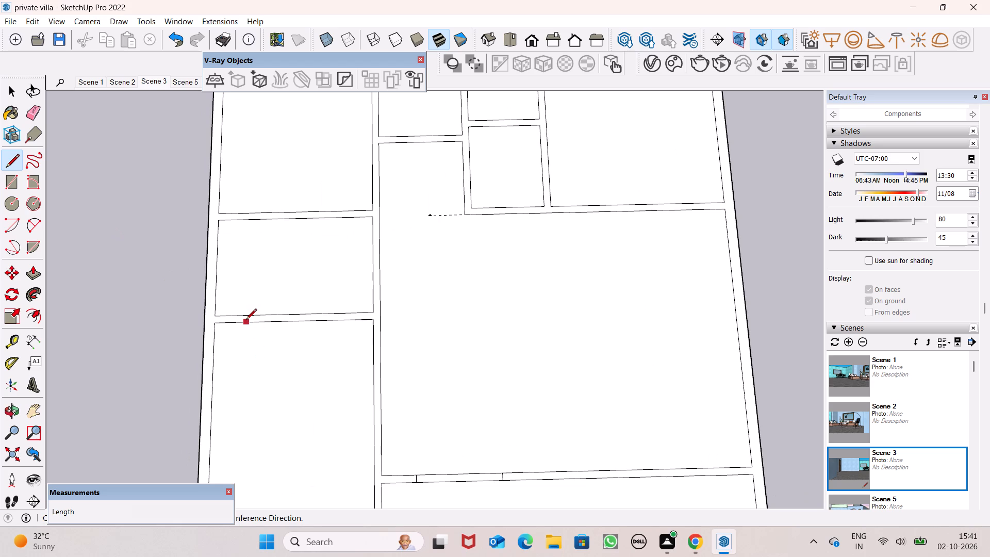
{"action": "scroll", "coordinate": [246, 320], "scroll_direction": "up", "scroll_amount": 8}
{"action": "left_click", "coordinate": [244, 316]}
{"action": "left_click", "coordinate": [245, 326]}
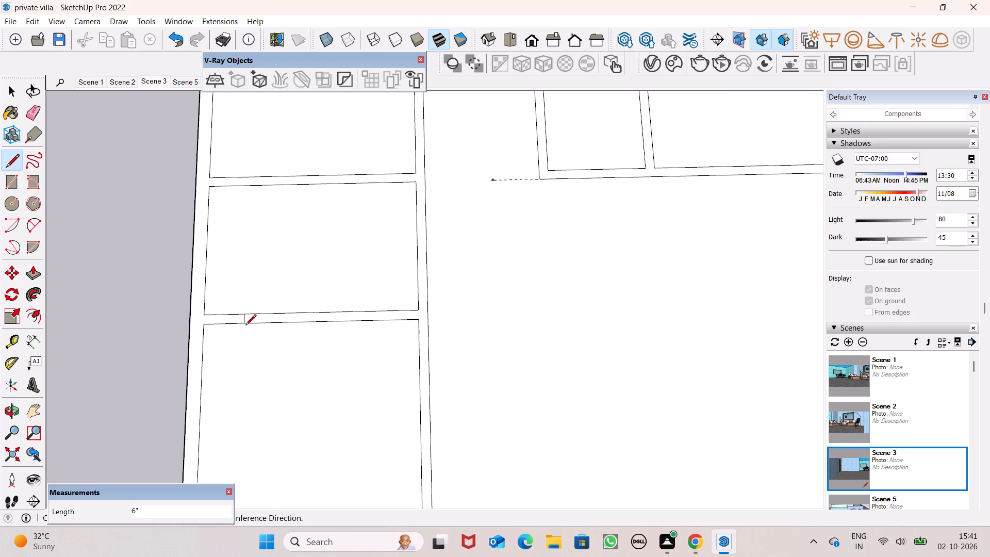
{"action": "left_click", "coordinate": [245, 325]}
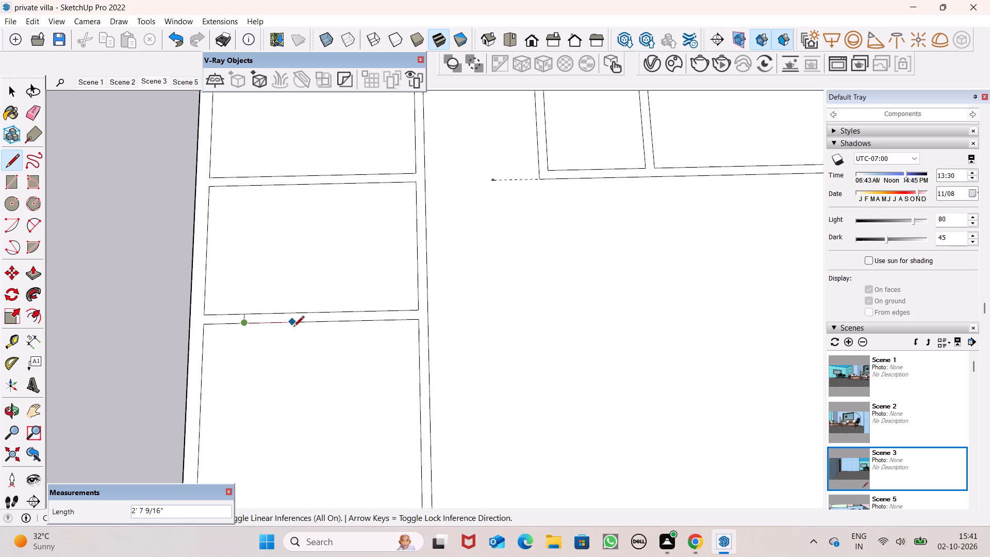
{"action": "left_click", "coordinate": [326, 324]}
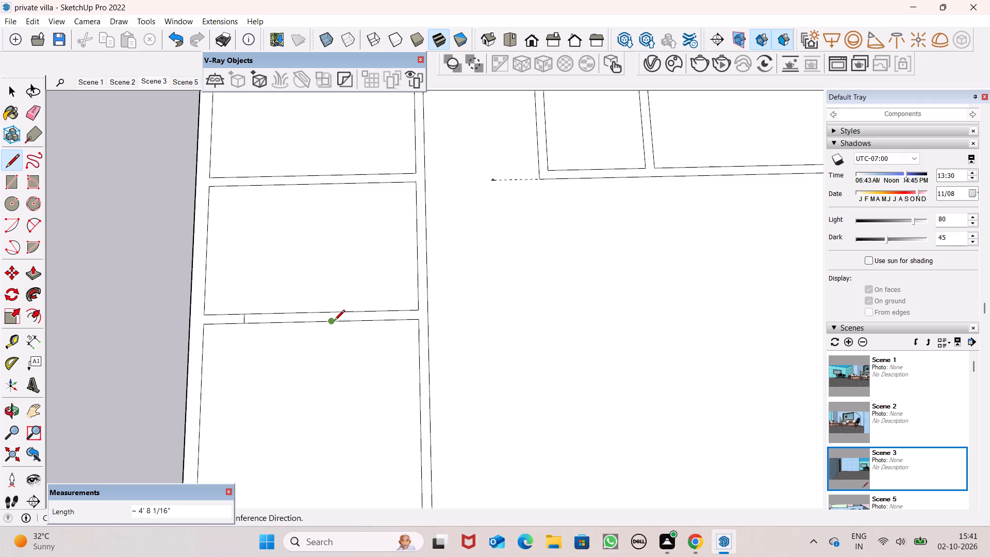
{"action": "left_click", "coordinate": [332, 321]}
{"action": "left_click", "coordinate": [331, 314]}
{"action": "key", "text": "space"}
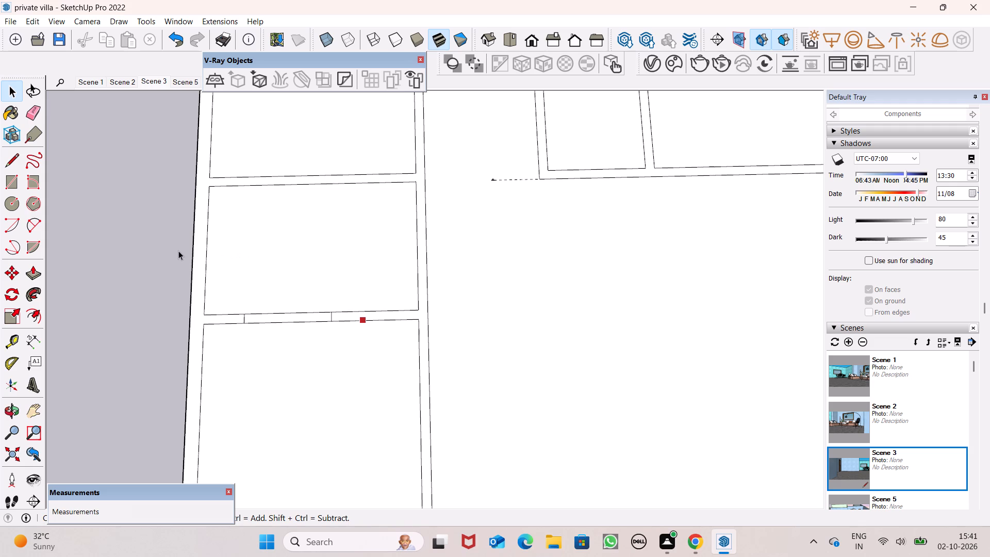
Mark an opening midway along the front-left room's outer side wall with two 9" lines across the wall.
{"action": "scroll", "coordinate": [246, 246], "scroll_direction": "down", "scroll_amount": 3}
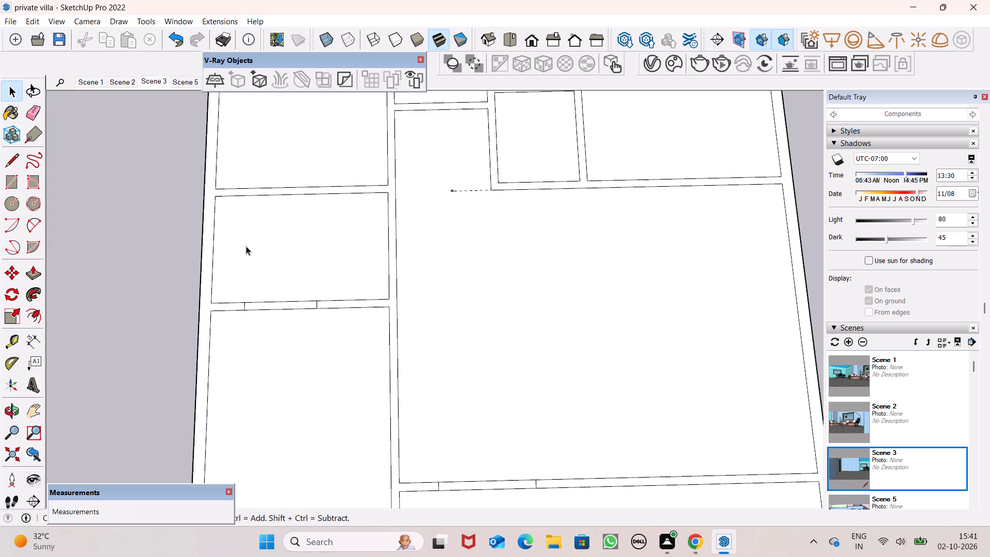
{"action": "scroll", "coordinate": [246, 246], "scroll_direction": "down", "scroll_amount": 3}
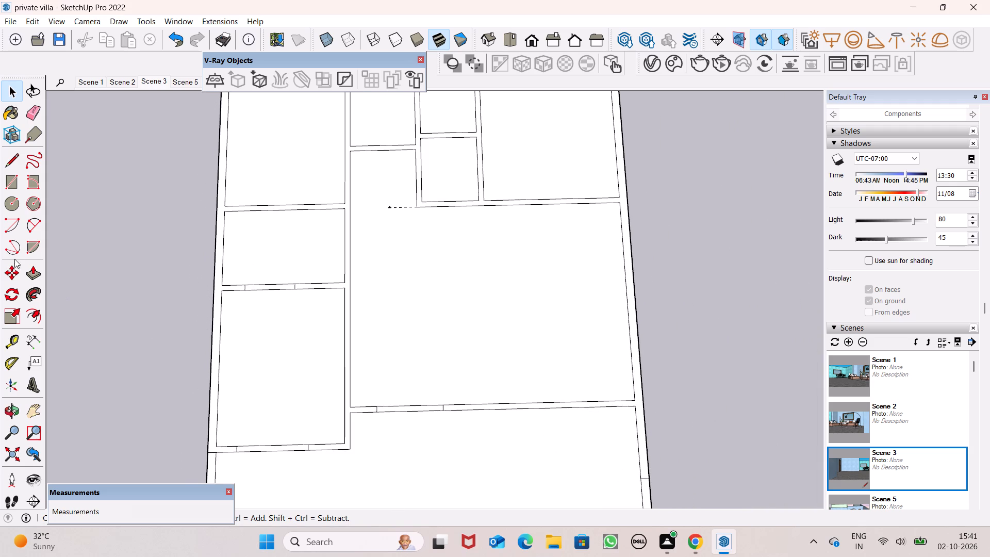
{"action": "left_click", "coordinate": [15, 157]}
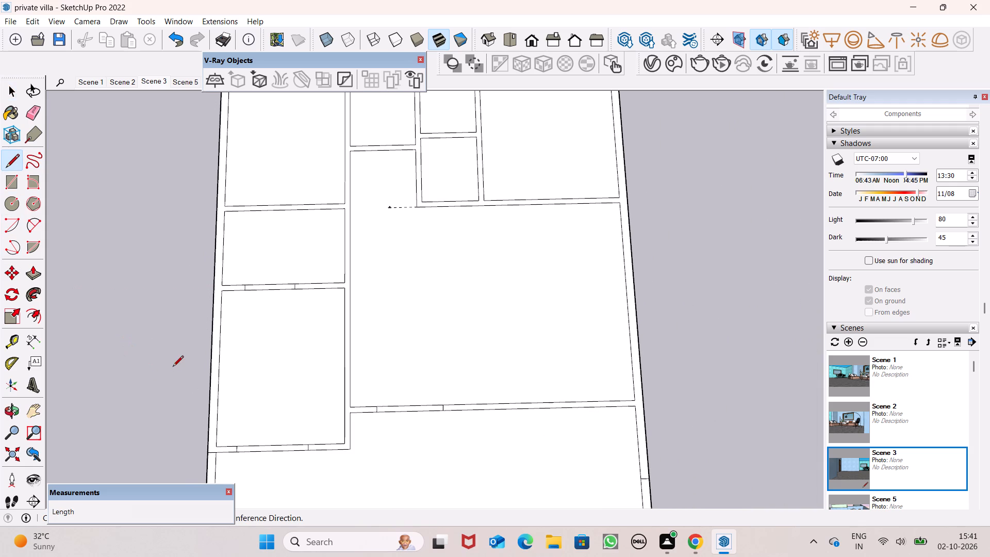
{"action": "scroll", "coordinate": [173, 365], "scroll_direction": "up", "scroll_amount": 14}
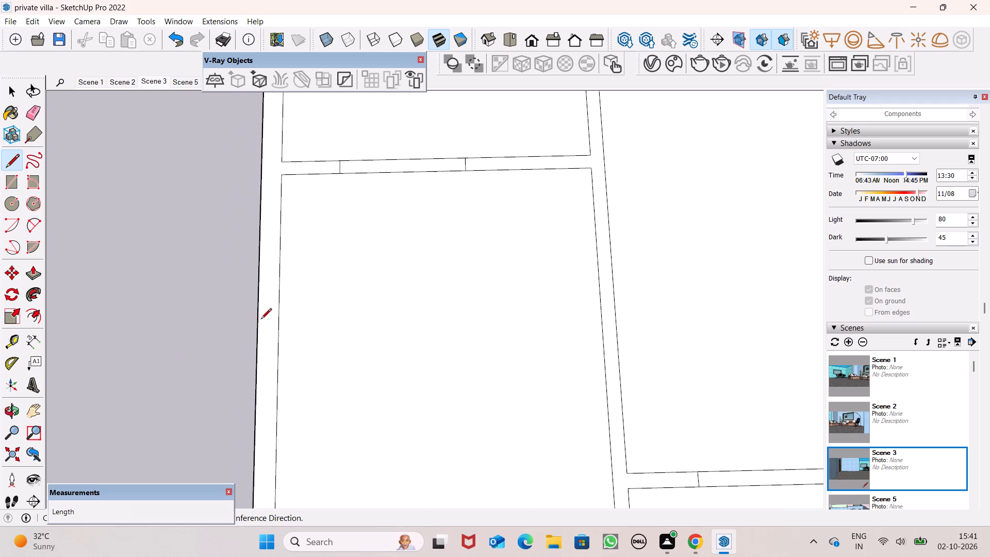
{"action": "left_click", "coordinate": [258, 282]}
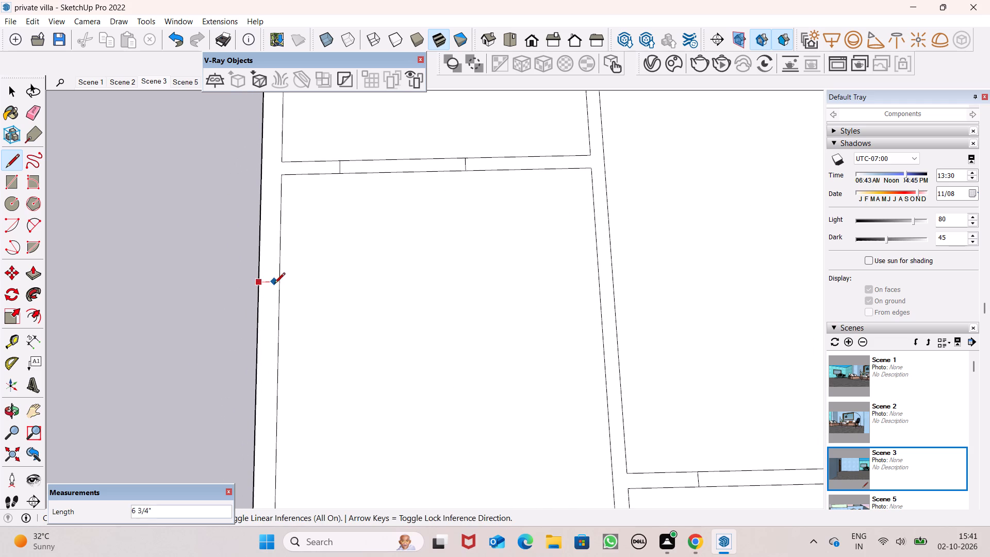
{"action": "left_click", "coordinate": [279, 285]}
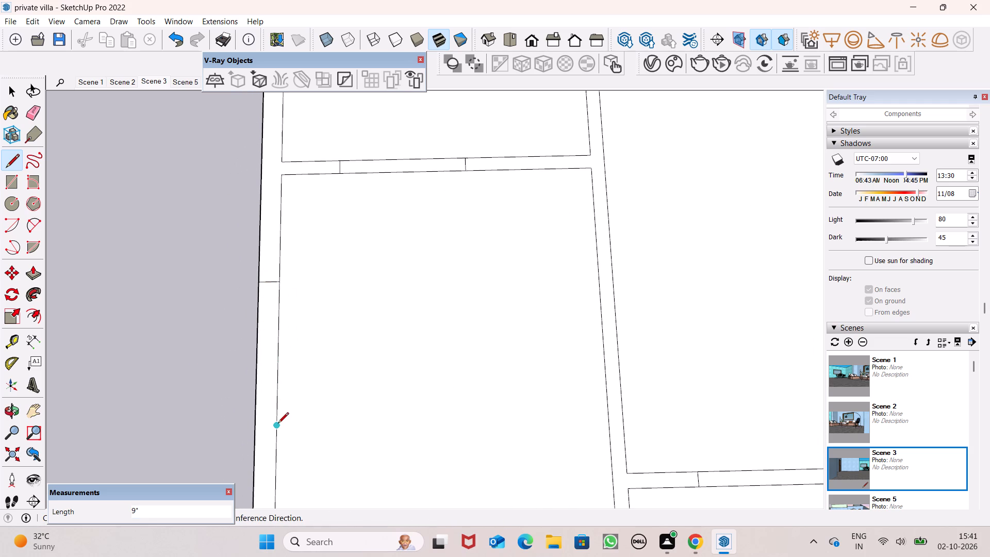
{"action": "left_click", "coordinate": [278, 424]}
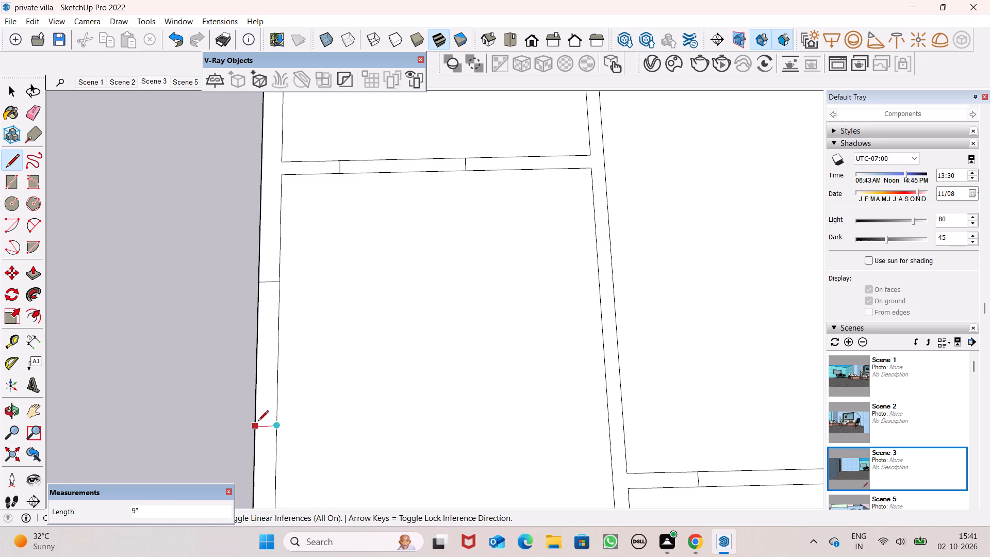
{"action": "left_click", "coordinate": [258, 422]}
Mark a 4' wide opening in the rear-left room's rear outer wall, with 9" lines across the wall.
{"action": "scroll", "coordinate": [269, 351], "scroll_direction": "down", "scroll_amount": 12}
{"action": "scroll", "coordinate": [349, 353], "scroll_direction": "down", "scroll_amount": 5}
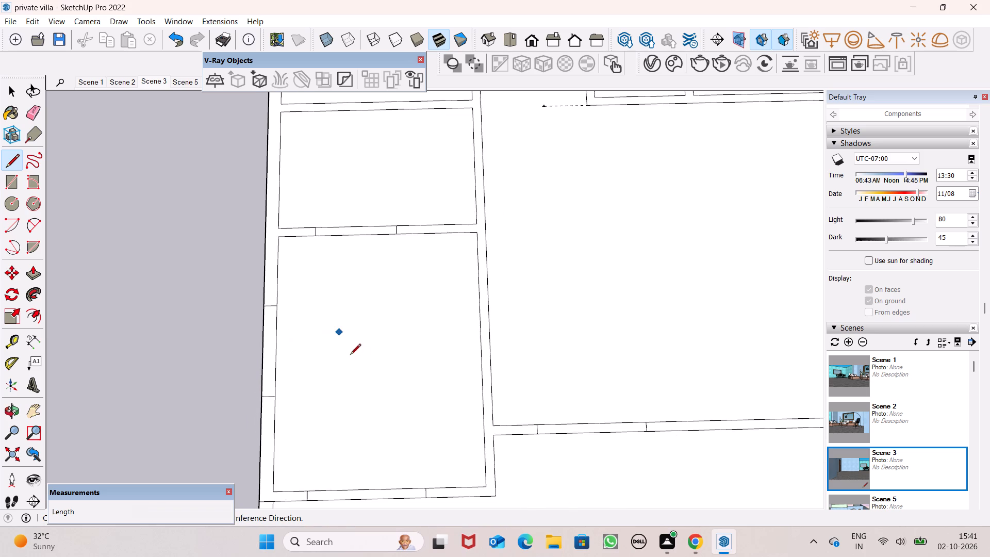
{"action": "scroll", "coordinate": [350, 355], "scroll_direction": "down", "scroll_amount": 7}
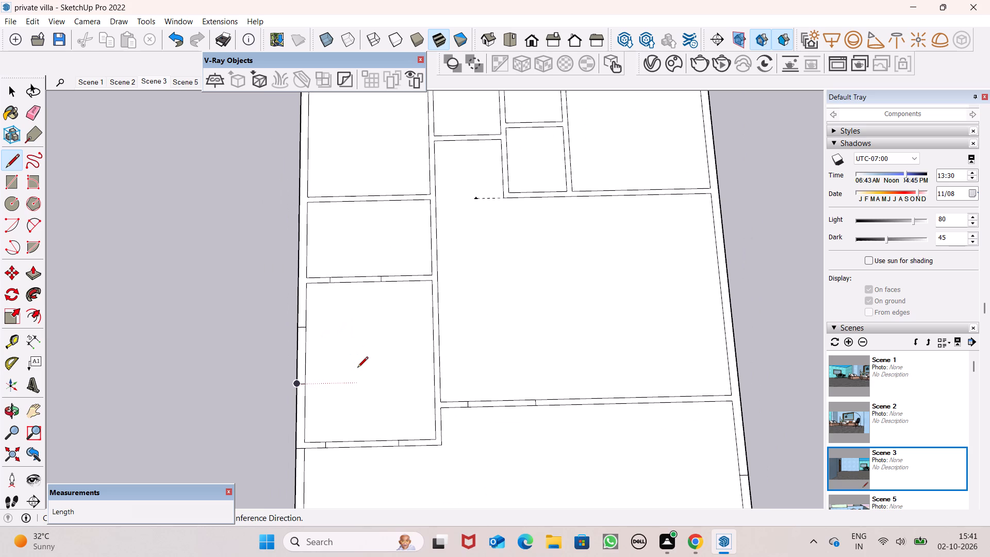
{"action": "scroll", "coordinate": [421, 376], "scroll_direction": "down", "scroll_amount": 9}
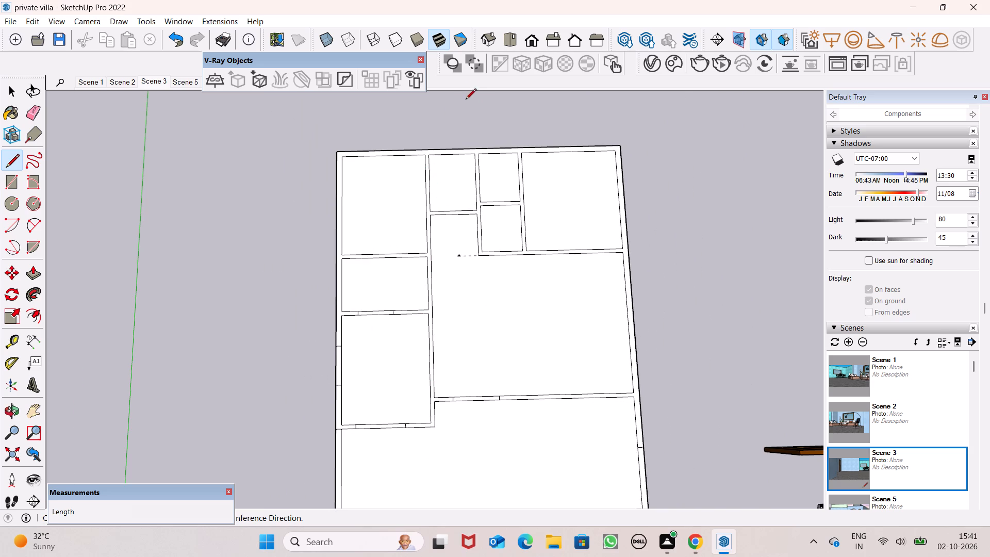
{"action": "scroll", "coordinate": [398, 135], "scroll_direction": "up", "scroll_amount": 5}
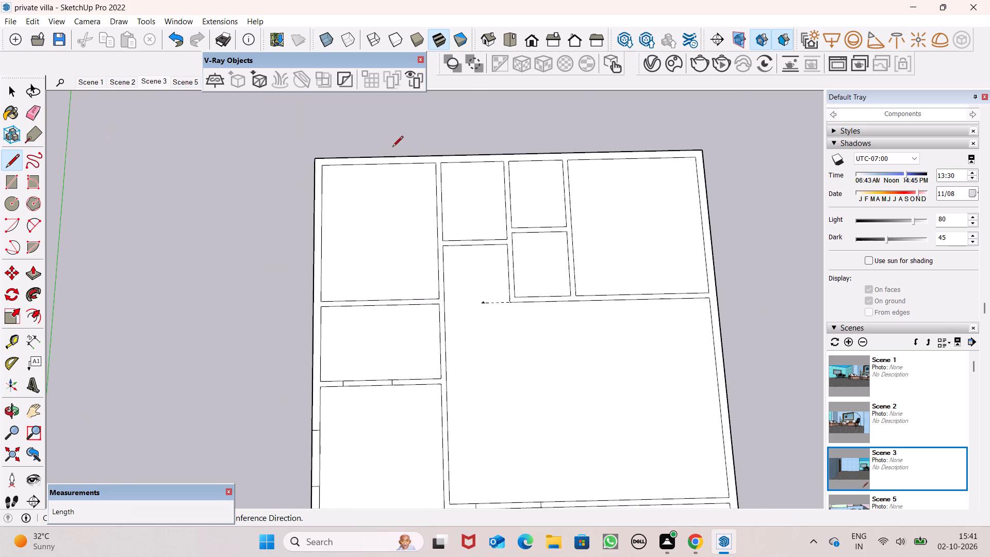
{"action": "scroll", "coordinate": [390, 148], "scroll_direction": "up", "scroll_amount": 15}
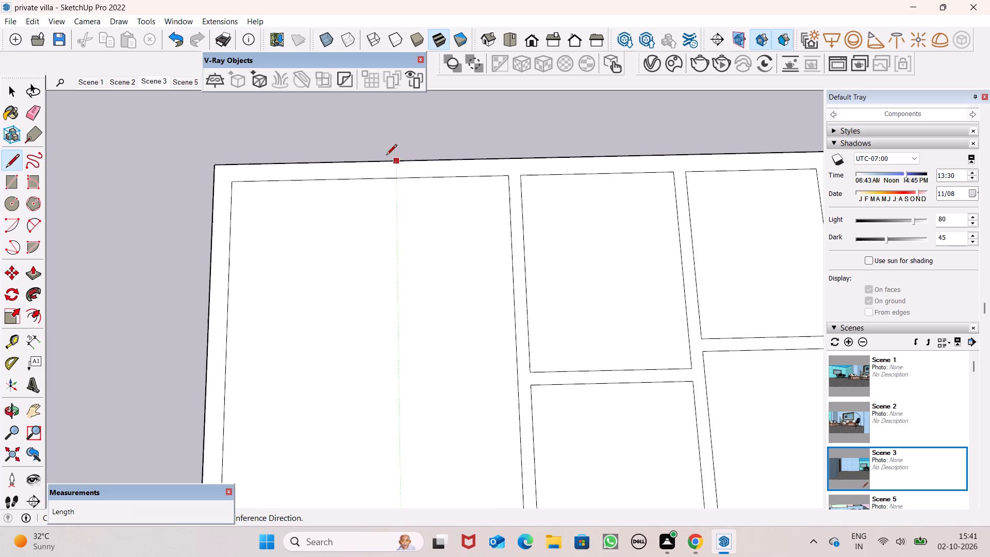
{"action": "scroll", "coordinate": [386, 156], "scroll_direction": "up", "scroll_amount": 6}
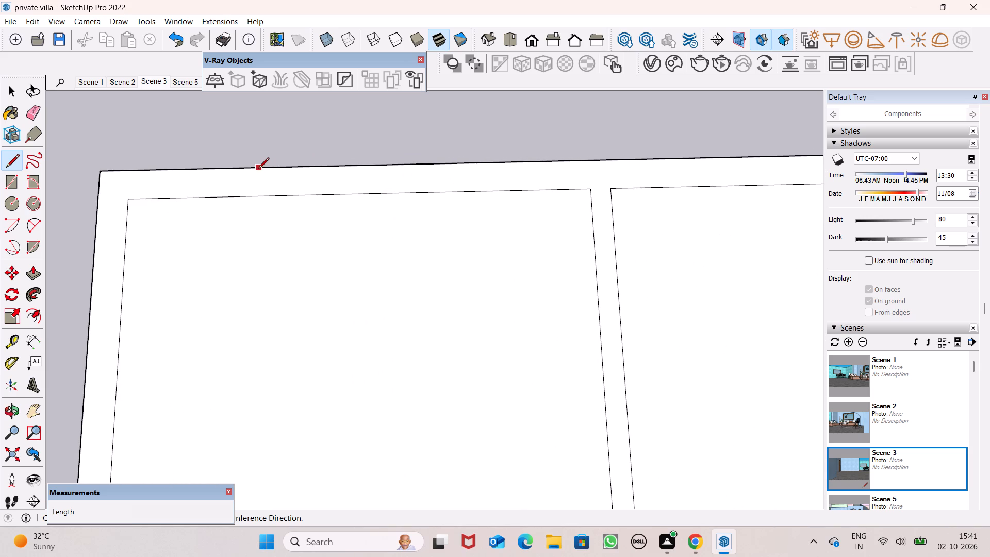
{"action": "left_click", "coordinate": [291, 167]}
{"action": "left_click", "coordinate": [292, 198]}
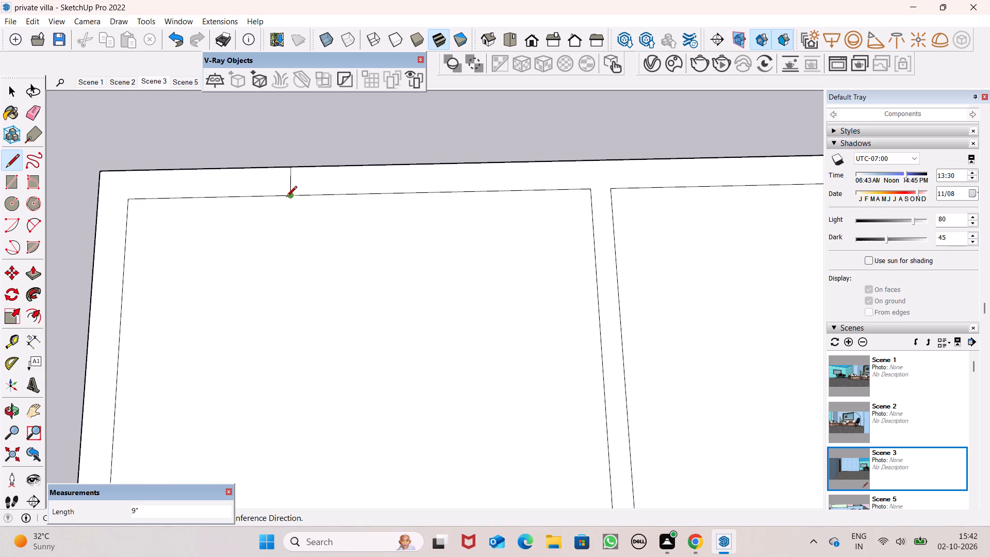
{"action": "left_click", "coordinate": [290, 198]}
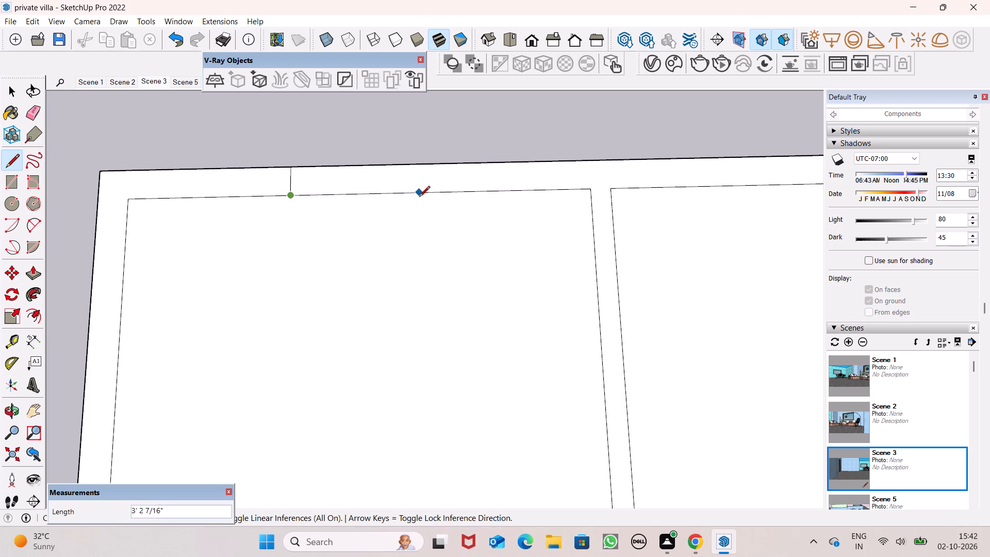
{"action": "key", "text": "3"}
{"action": "key", "text": "apostrophe"}
{"action": "key", "text": "Return"}
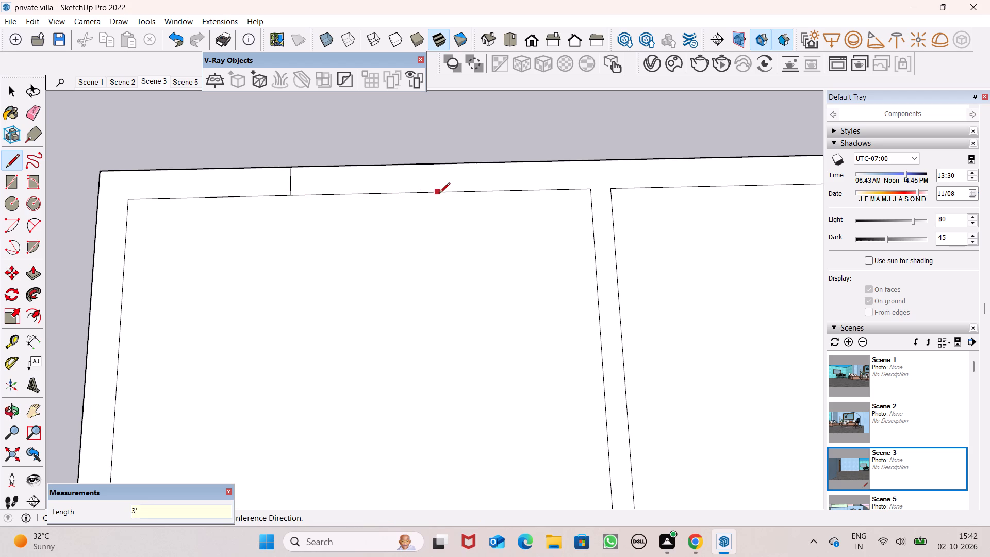
{"action": "key", "text": "4"}
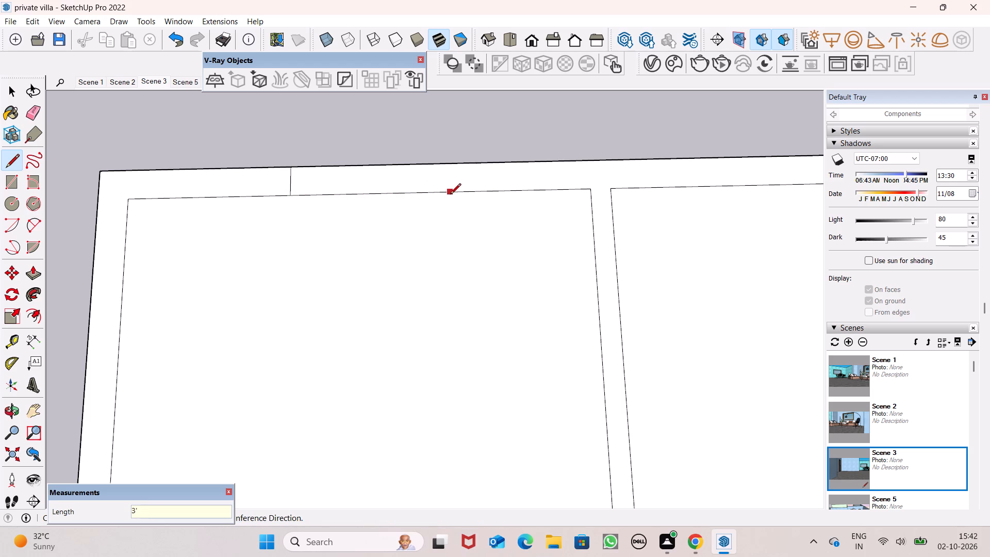
{"action": "key", "text": "apostrophe"}
{"action": "key", "text": "Return"}
{"action": "left_click", "coordinate": [452, 191]}
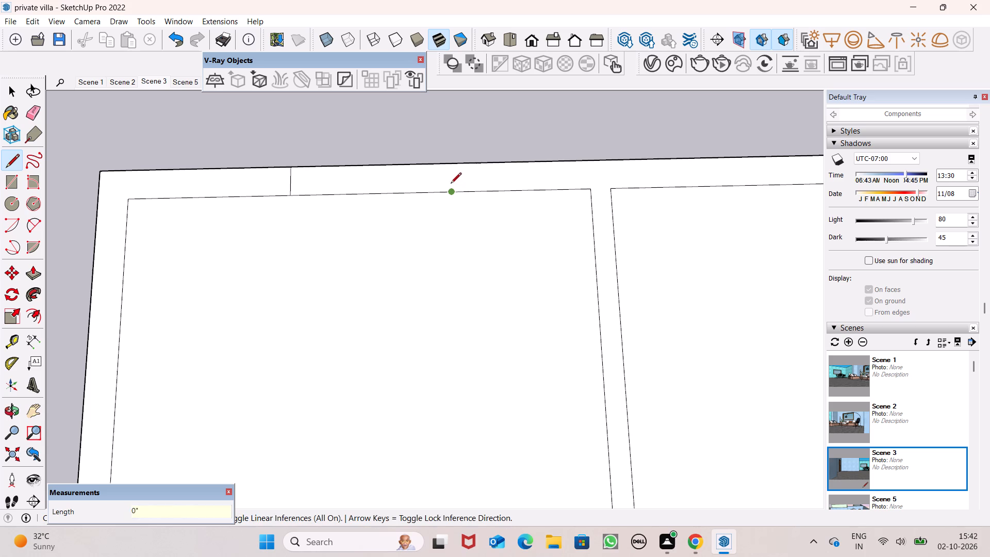
{"action": "left_click", "coordinate": [451, 167]}
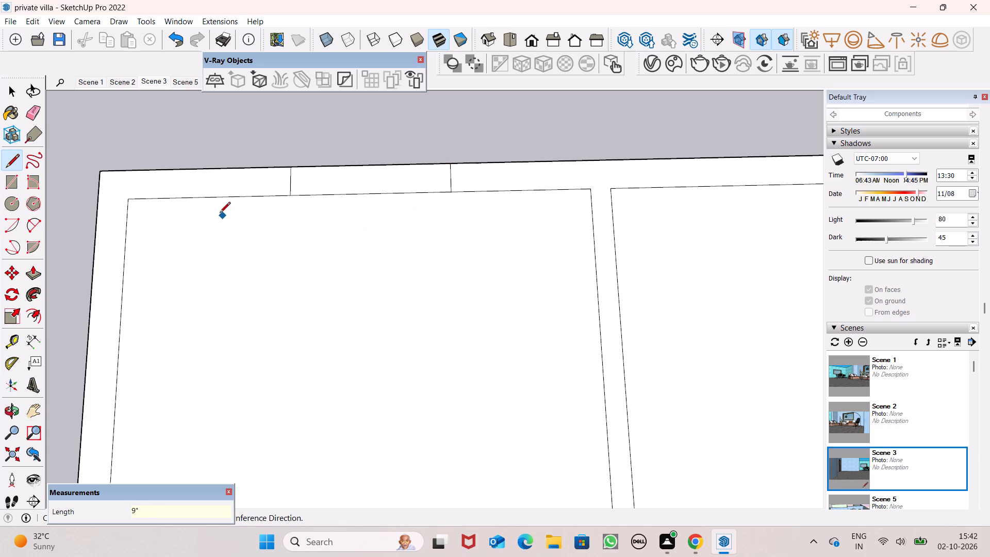
Mark a 2' wide opening in the rear outer wall of the small room beside the rear-left room, with 9" lines across the wall.
{"action": "scroll", "coordinate": [209, 191], "scroll_direction": "down", "scroll_amount": 6}
{"action": "scroll", "coordinate": [529, 190], "scroll_direction": "up", "scroll_amount": 6}
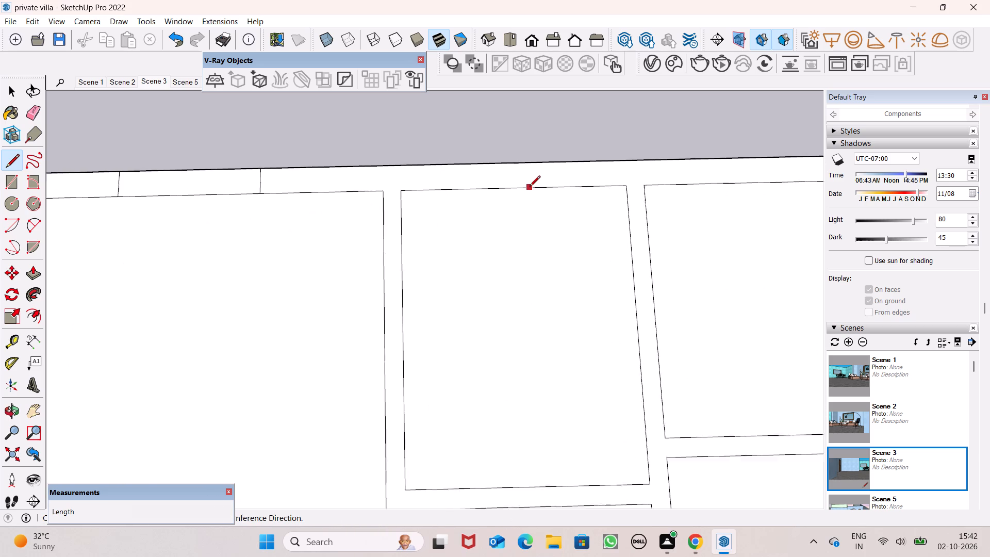
{"action": "scroll", "coordinate": [530, 187], "scroll_direction": "up", "scroll_amount": 8}
{"action": "scroll", "coordinate": [530, 187], "scroll_direction": "down", "scroll_amount": 1}
{"action": "scroll", "coordinate": [530, 187], "scroll_direction": "up", "scroll_amount": 1}
{"action": "left_click", "coordinate": [558, 188]}
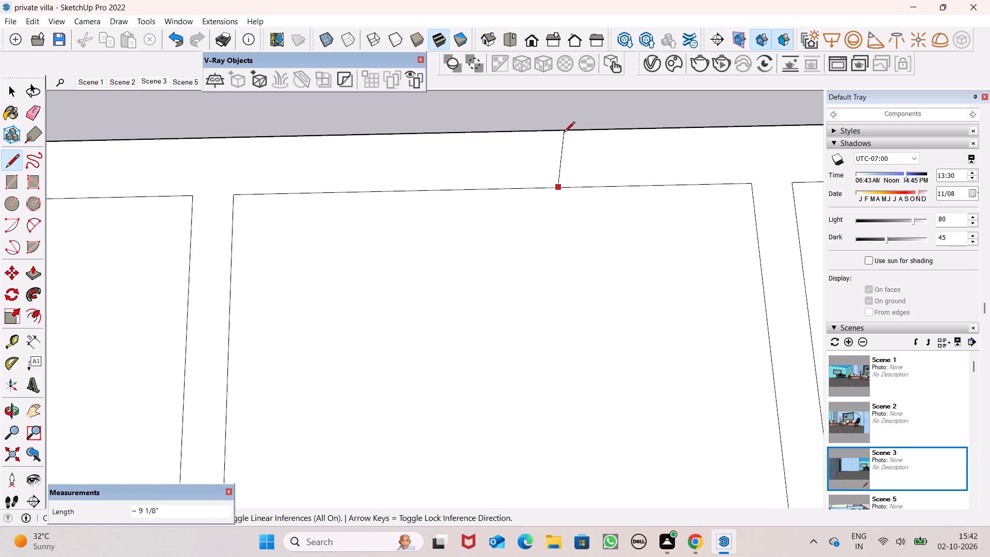
{"action": "left_click", "coordinate": [558, 136]}
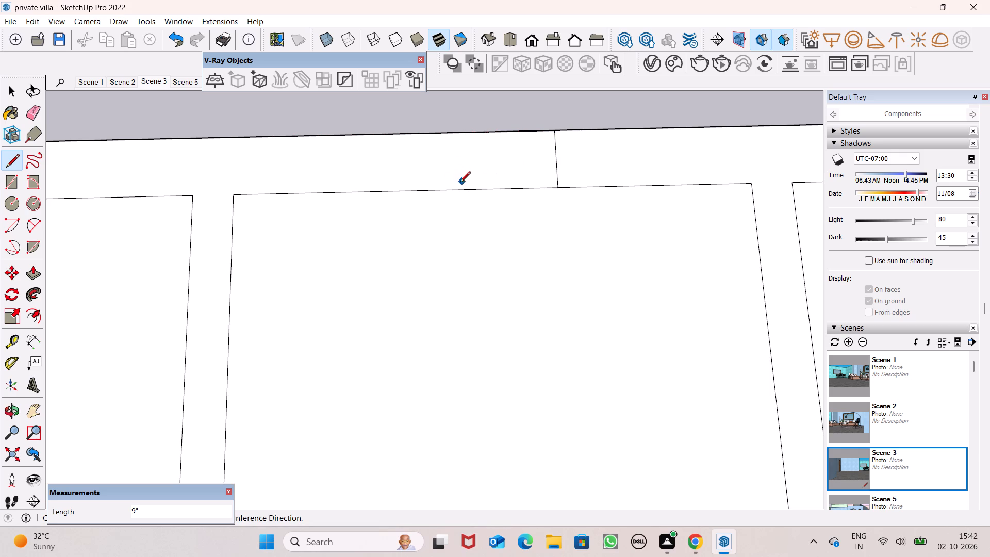
{"action": "left_click", "coordinate": [562, 184]}
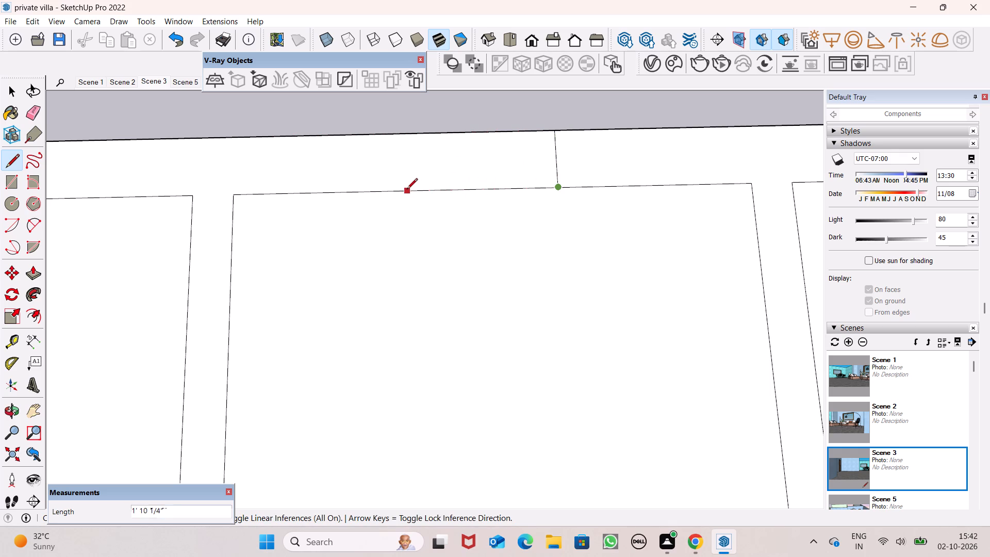
{"action": "key", "text": "2"}
{"action": "key", "text": "apostrophe"}
{"action": "key", "text": "Return"}
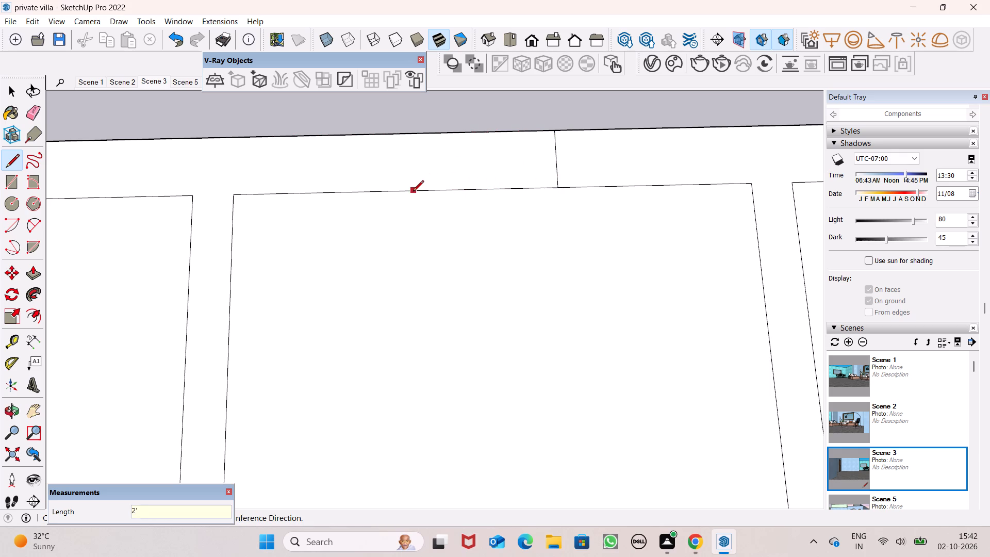
{"action": "left_click", "coordinate": [397, 190]}
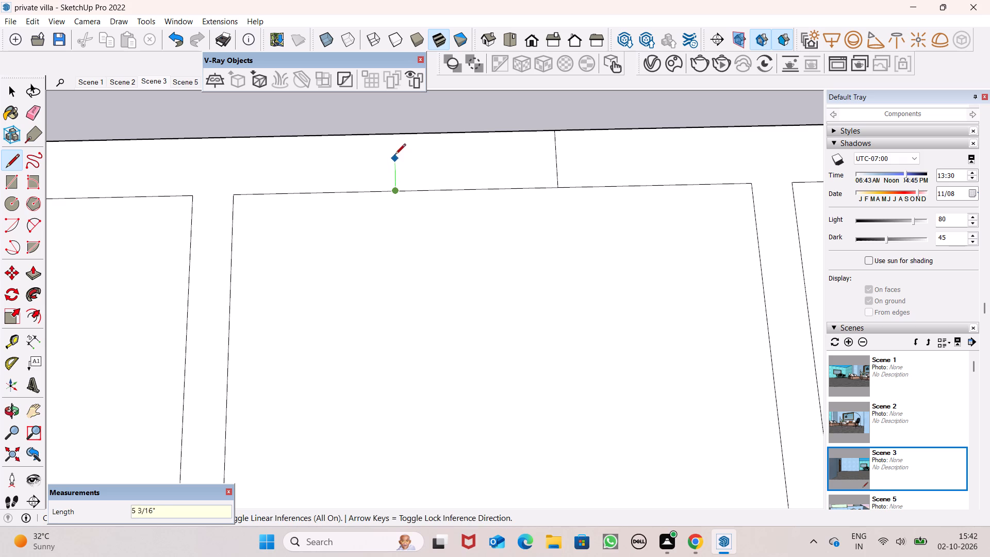
{"action": "left_click", "coordinate": [391, 141]}
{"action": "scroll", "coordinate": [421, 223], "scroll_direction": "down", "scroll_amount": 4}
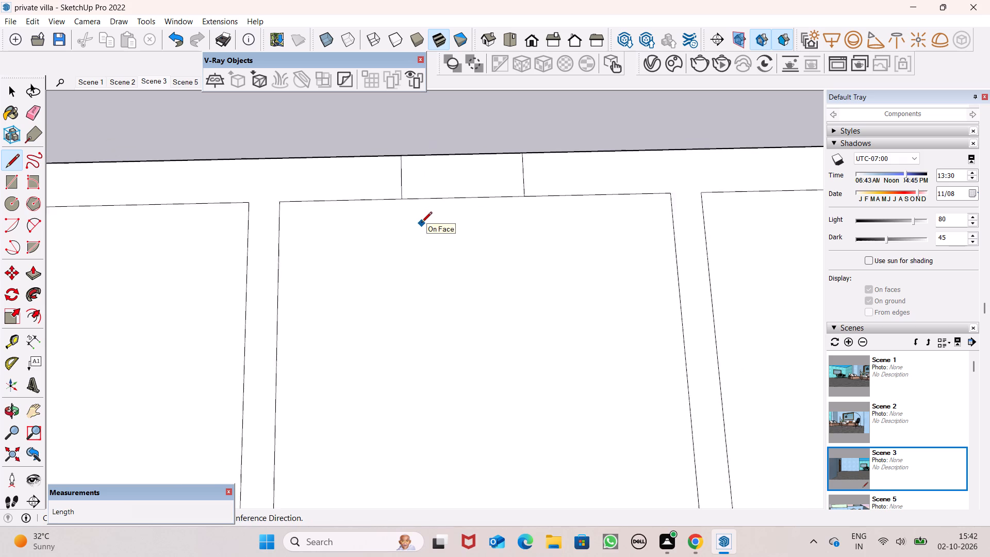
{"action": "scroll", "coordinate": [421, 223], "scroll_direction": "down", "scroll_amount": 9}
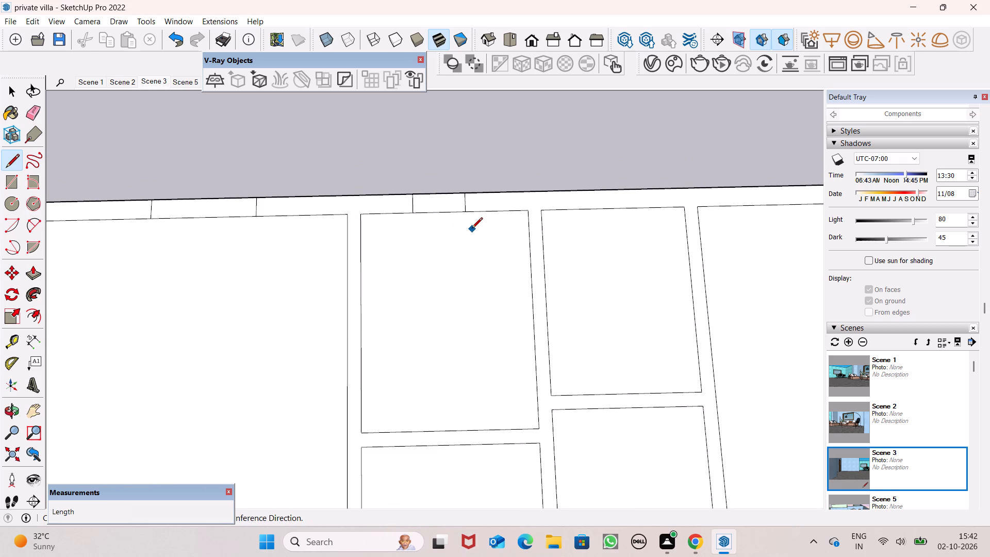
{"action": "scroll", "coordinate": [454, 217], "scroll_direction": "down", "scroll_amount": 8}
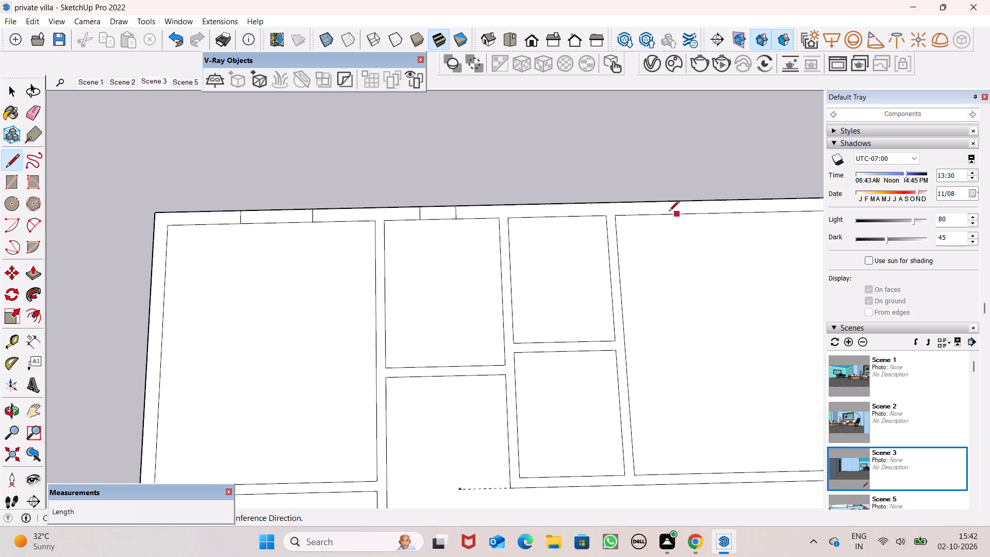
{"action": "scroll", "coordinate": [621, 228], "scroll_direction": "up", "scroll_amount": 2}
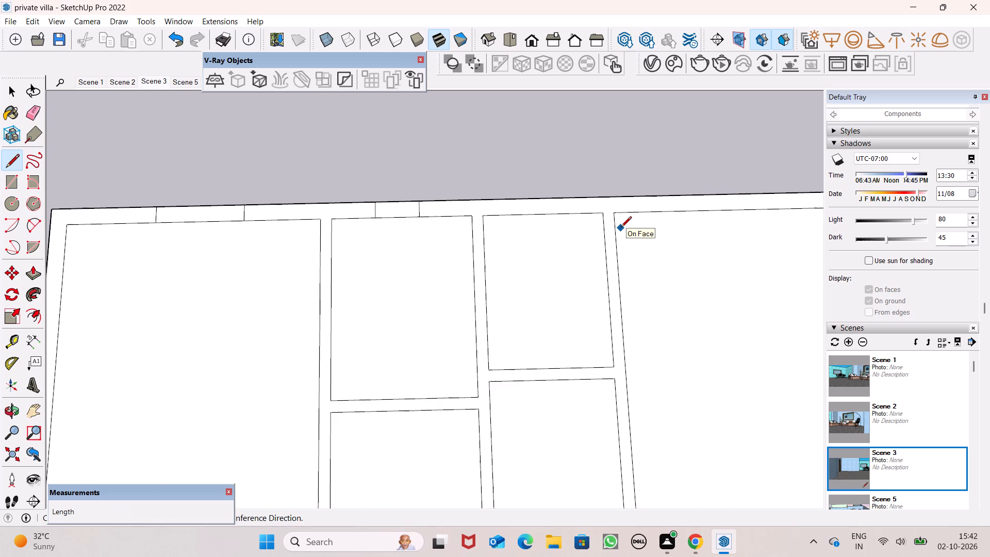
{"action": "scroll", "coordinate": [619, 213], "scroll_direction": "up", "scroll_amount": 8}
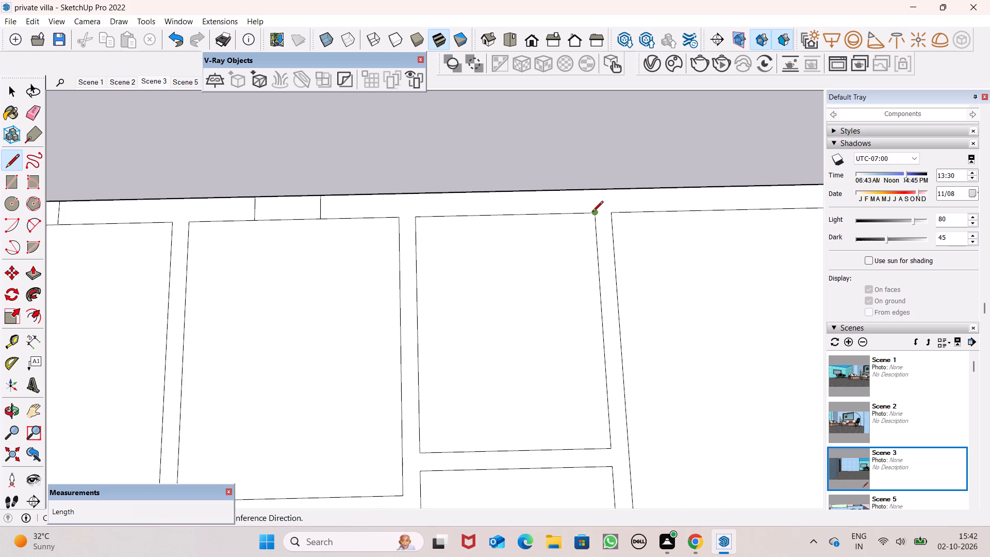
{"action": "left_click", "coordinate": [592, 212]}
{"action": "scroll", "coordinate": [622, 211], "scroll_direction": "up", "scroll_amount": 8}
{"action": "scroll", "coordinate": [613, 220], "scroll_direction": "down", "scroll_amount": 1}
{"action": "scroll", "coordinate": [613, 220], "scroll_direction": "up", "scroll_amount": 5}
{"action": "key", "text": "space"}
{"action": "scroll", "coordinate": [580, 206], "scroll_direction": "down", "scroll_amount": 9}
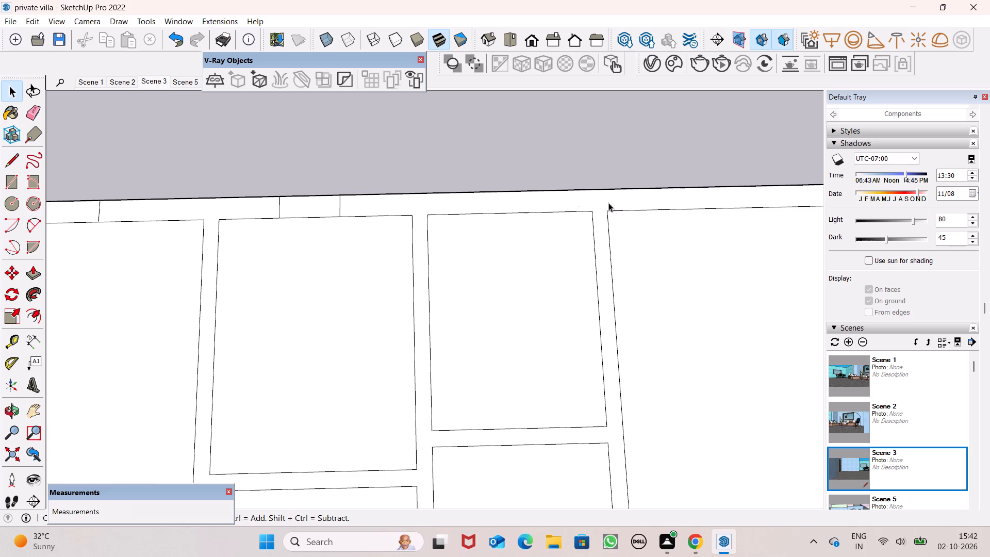
Draw lines across the third rear room's side-wall ends along the rear wall, plus one across its front wall's junction with the inner side wall.
{"action": "left_click", "coordinate": [13, 165]}
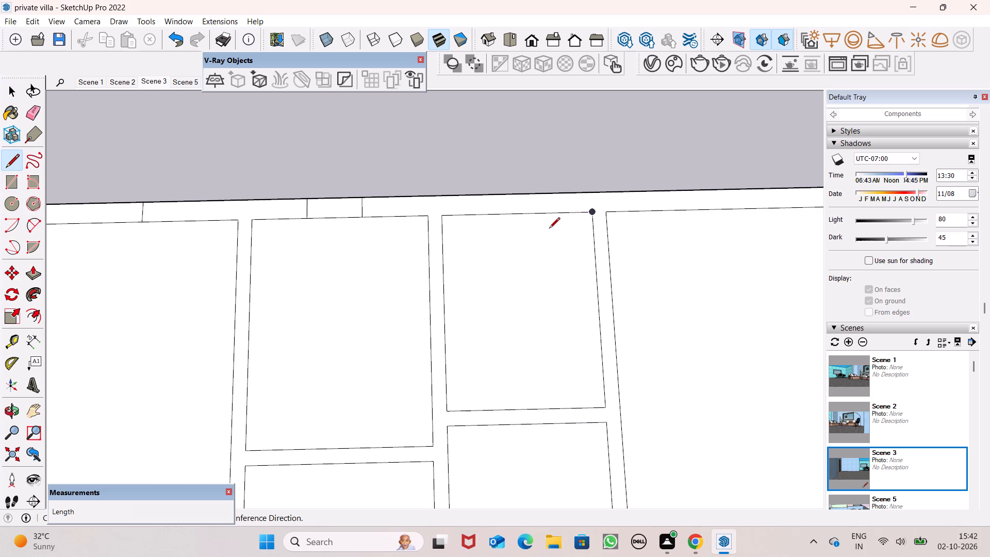
{"action": "left_click", "coordinate": [594, 215]}
{"action": "left_click", "coordinate": [606, 212]}
{"action": "left_click", "coordinate": [423, 216]}
{"action": "left_click", "coordinate": [451, 218]}
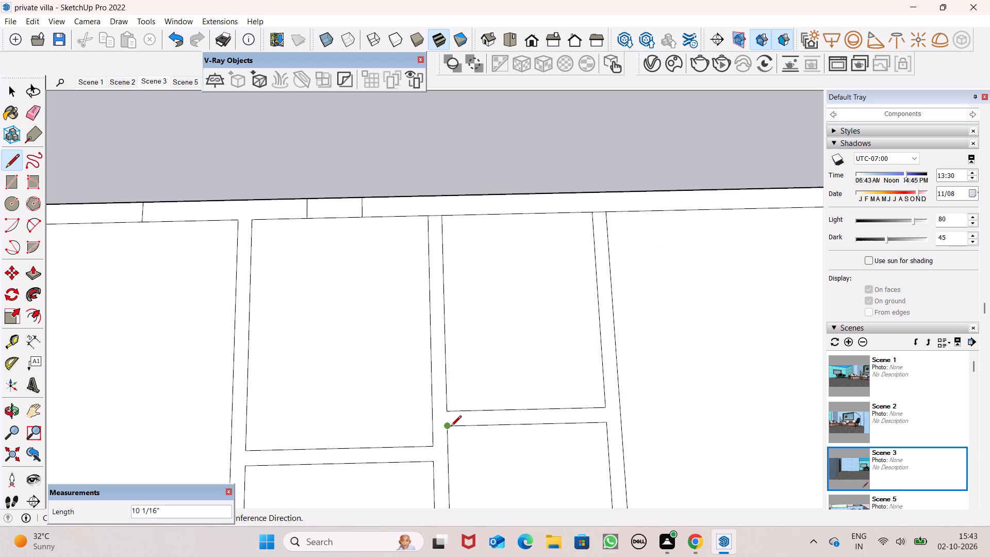
{"action": "left_click_drag", "start_coordinate": [451, 427], "coordinate": [449, 422]}
{"action": "left_click", "coordinate": [447, 409]}
{"action": "key", "text": "space"}
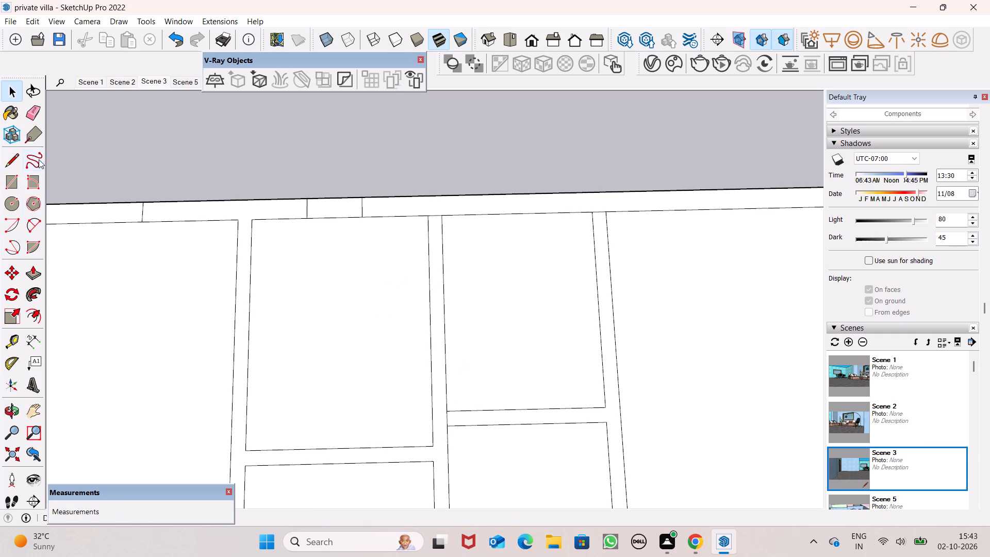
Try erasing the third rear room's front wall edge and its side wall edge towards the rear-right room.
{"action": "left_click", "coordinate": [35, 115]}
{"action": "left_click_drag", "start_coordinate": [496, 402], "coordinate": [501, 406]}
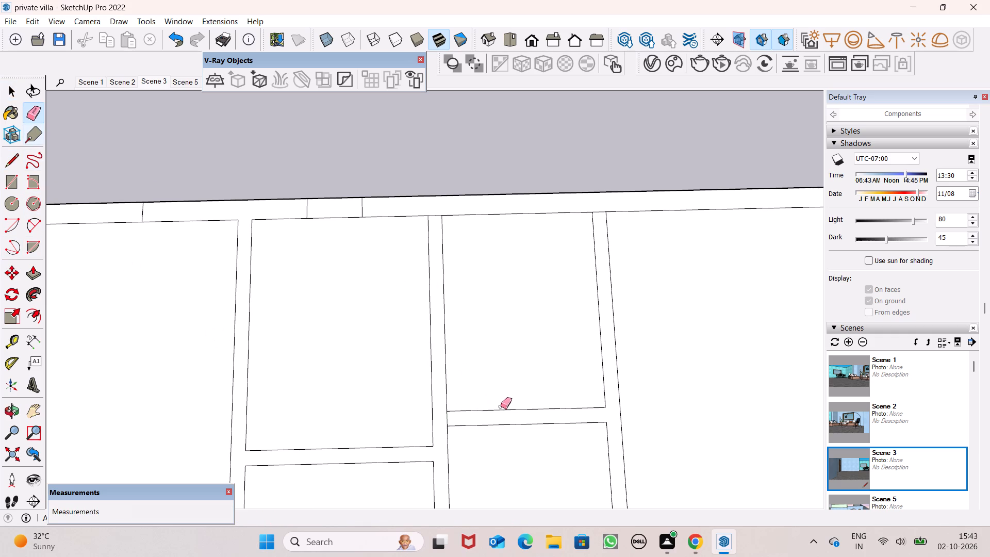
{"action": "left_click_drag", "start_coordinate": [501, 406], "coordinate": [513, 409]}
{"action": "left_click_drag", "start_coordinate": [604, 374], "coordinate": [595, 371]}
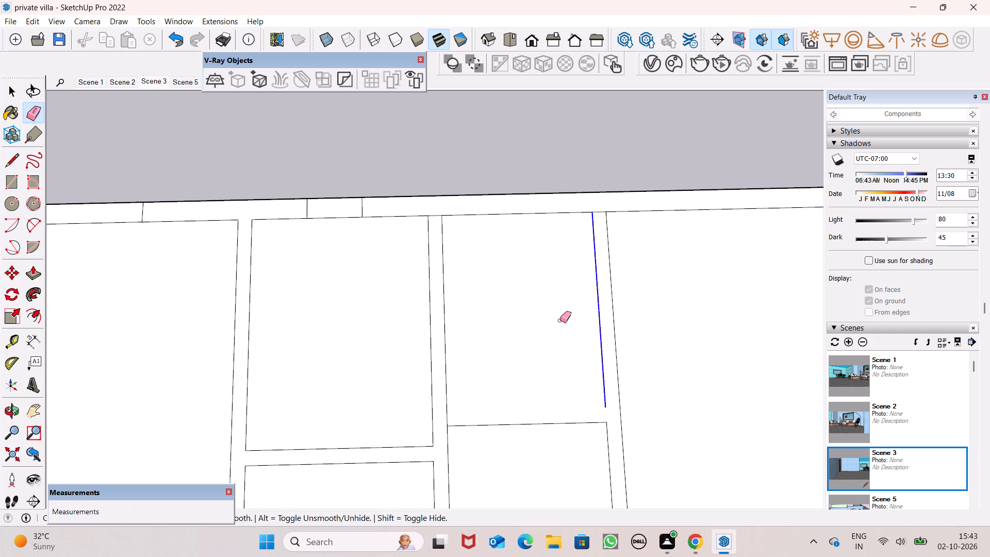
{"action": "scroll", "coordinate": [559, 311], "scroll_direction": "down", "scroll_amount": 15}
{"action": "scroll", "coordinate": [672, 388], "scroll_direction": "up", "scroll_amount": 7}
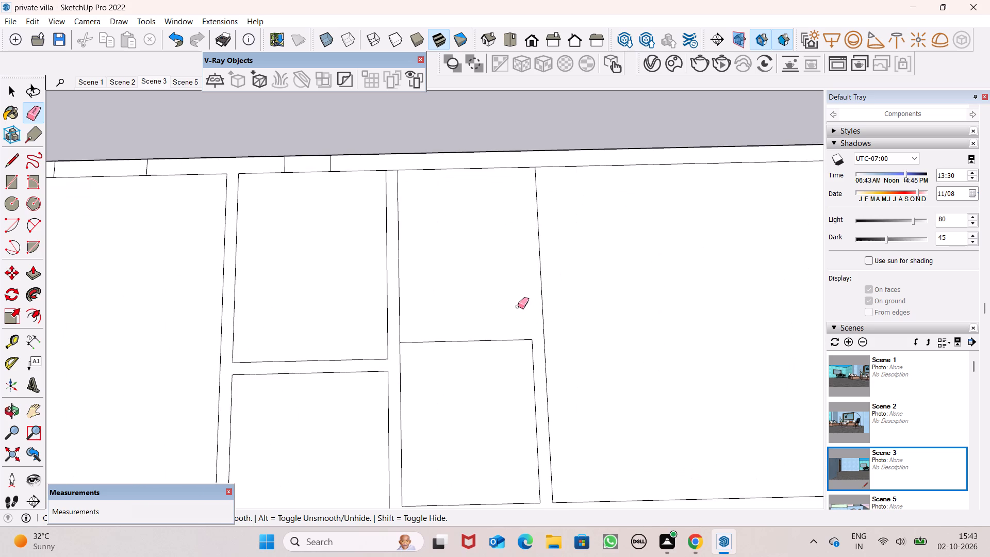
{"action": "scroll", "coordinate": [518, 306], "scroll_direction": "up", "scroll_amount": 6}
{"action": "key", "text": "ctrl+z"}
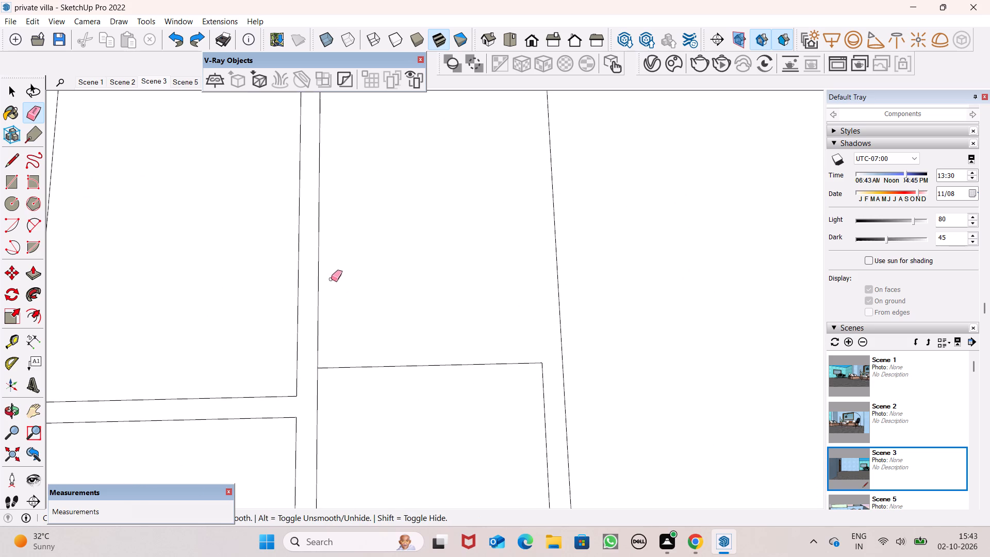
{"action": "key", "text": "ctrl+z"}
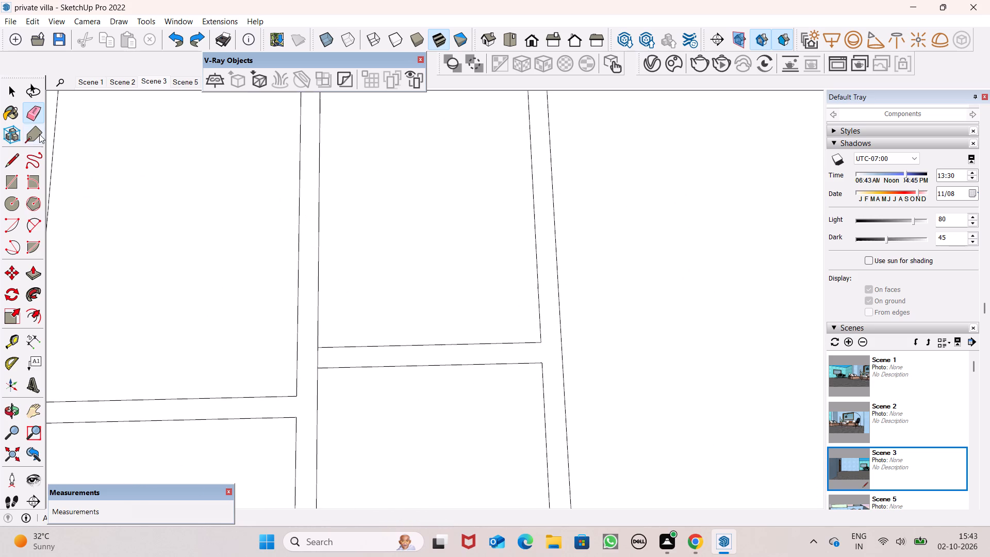
Draw a 6" line across the front wall's end and another across the side wall at the third rear room's corner beside the rear-right room.
{"action": "left_click", "coordinate": [18, 160]}
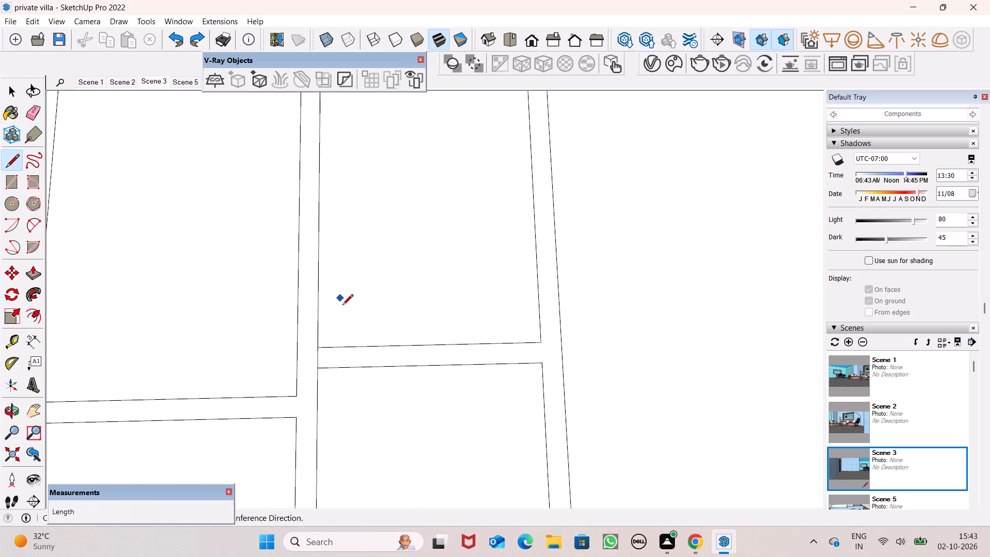
{"action": "left_click", "coordinate": [540, 343]}
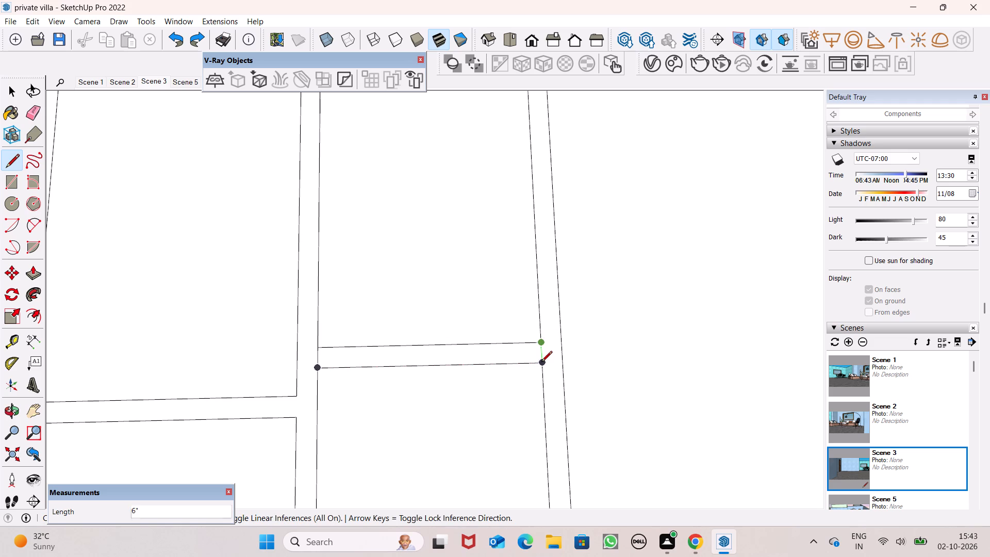
{"action": "left_click", "coordinate": [541, 364]}
{"action": "left_click", "coordinate": [540, 346]}
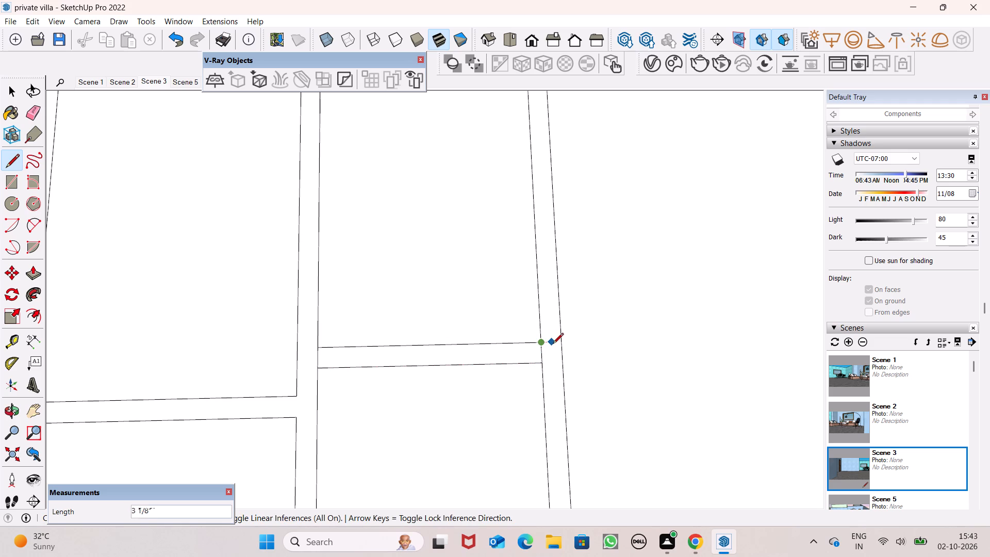
{"action": "left_click", "coordinate": [562, 345]}
{"action": "key", "text": "space"}
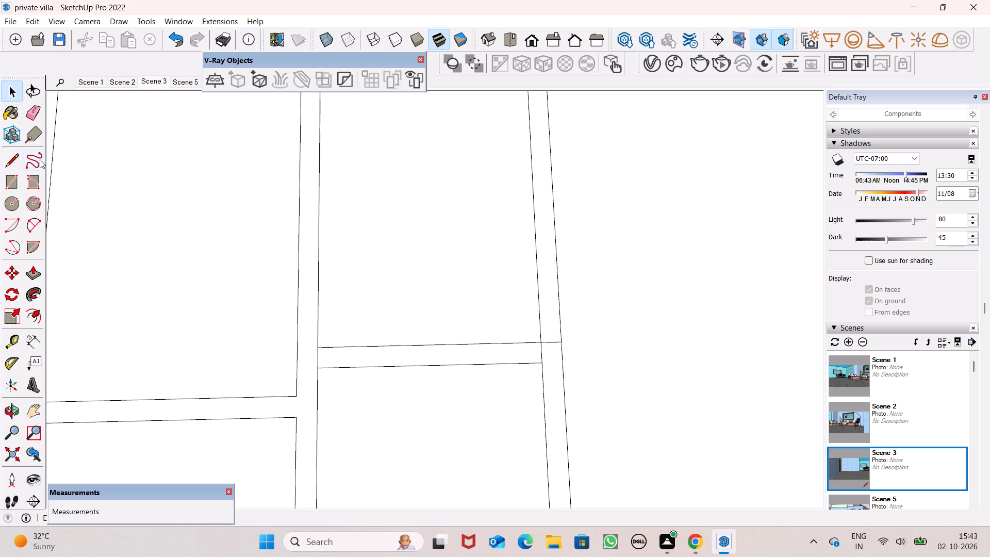
Erase both edges of the side wall between the third rear room and the rear-right room, plus the short line across its corner.
{"action": "left_click", "coordinate": [29, 111]}
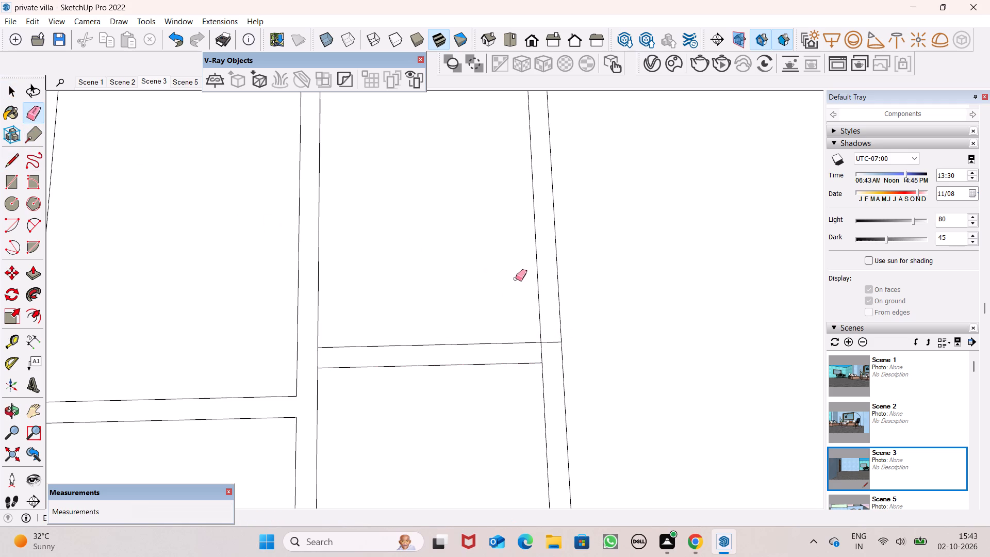
{"action": "left_click_drag", "start_coordinate": [517, 278], "coordinate": [583, 285]}
{"action": "left_click", "coordinate": [538, 349]}
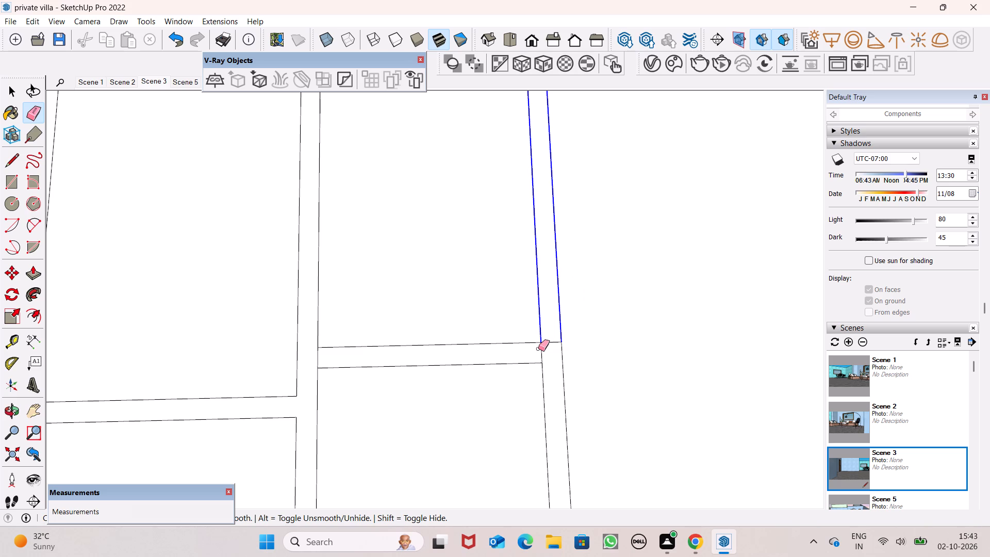
Erase the short line across the wall junction where the enclosed inner room's rear wall meets the side wall.
{"action": "scroll", "coordinate": [629, 288], "scroll_direction": "down", "scroll_amount": 14}
{"action": "scroll", "coordinate": [549, 300], "scroll_direction": "down", "scroll_amount": 2}
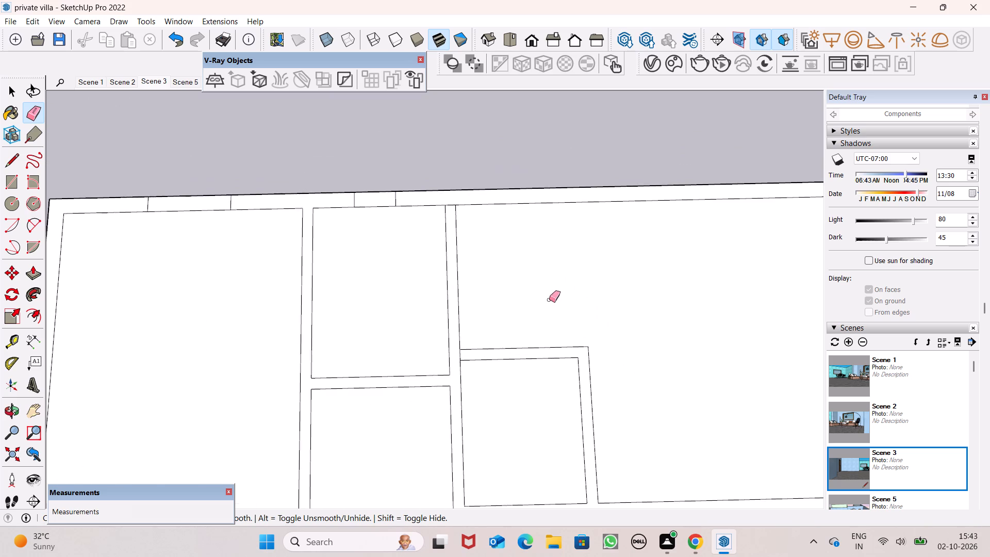
{"action": "scroll", "coordinate": [549, 300], "scroll_direction": "down", "scroll_amount": 2}
{"action": "scroll", "coordinate": [497, 333], "scroll_direction": "up", "scroll_amount": 7}
{"action": "scroll", "coordinate": [502, 339], "scroll_direction": "down", "scroll_amount": 1}
{"action": "scroll", "coordinate": [502, 339], "scroll_direction": "up", "scroll_amount": 7}
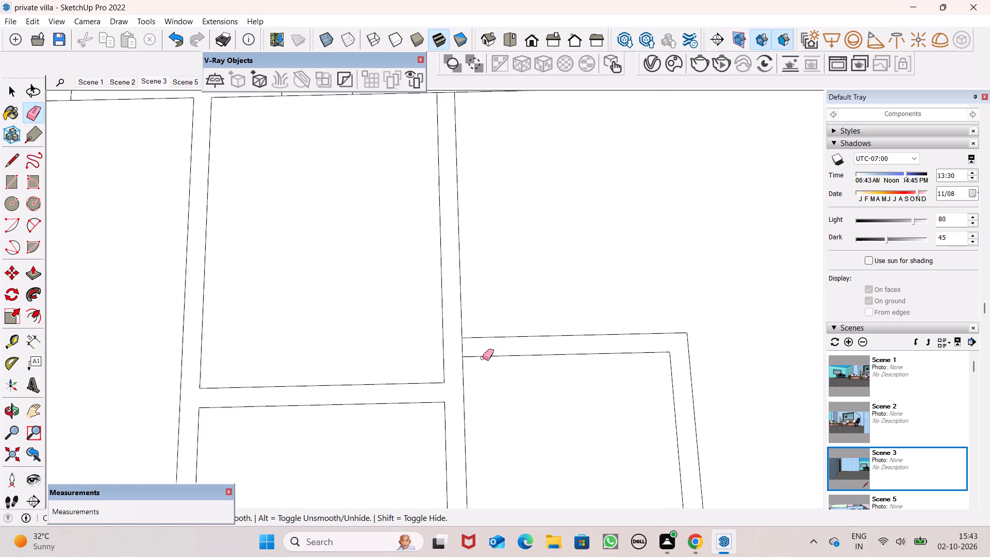
{"action": "scroll", "coordinate": [483, 358], "scroll_direction": "up", "scroll_amount": 6}
{"action": "scroll", "coordinate": [448, 334], "scroll_direction": "up", "scroll_amount": 4}
{"action": "left_click_drag", "start_coordinate": [438, 339], "coordinate": [450, 341]}
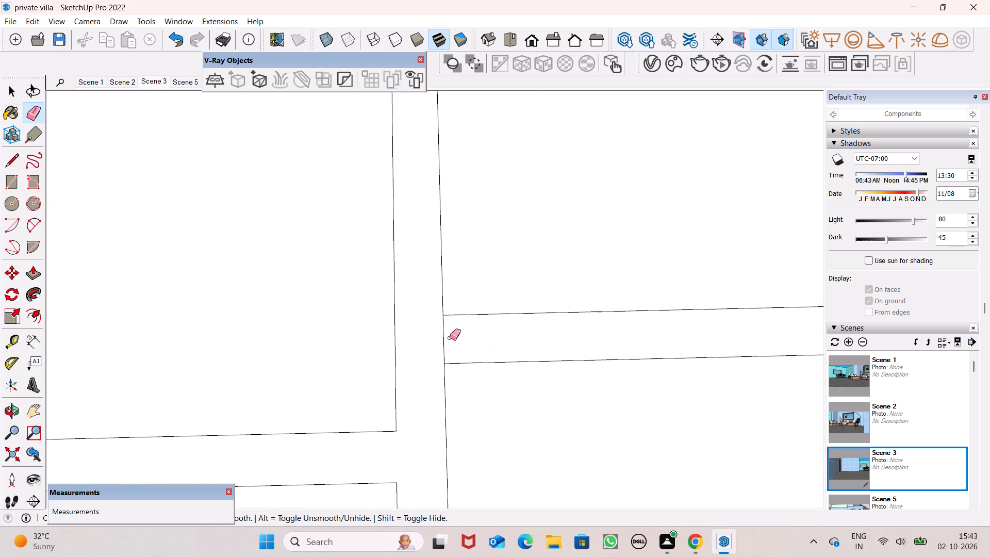
{"action": "left_click_drag", "start_coordinate": [450, 338], "coordinate": [436, 337]}
{"action": "scroll", "coordinate": [510, 329], "scroll_direction": "down", "scroll_amount": 14}
{"action": "scroll", "coordinate": [489, 271], "scroll_direction": "up", "scroll_amount": 1}
{"action": "scroll", "coordinate": [489, 271], "scroll_direction": "down", "scroll_amount": 7}
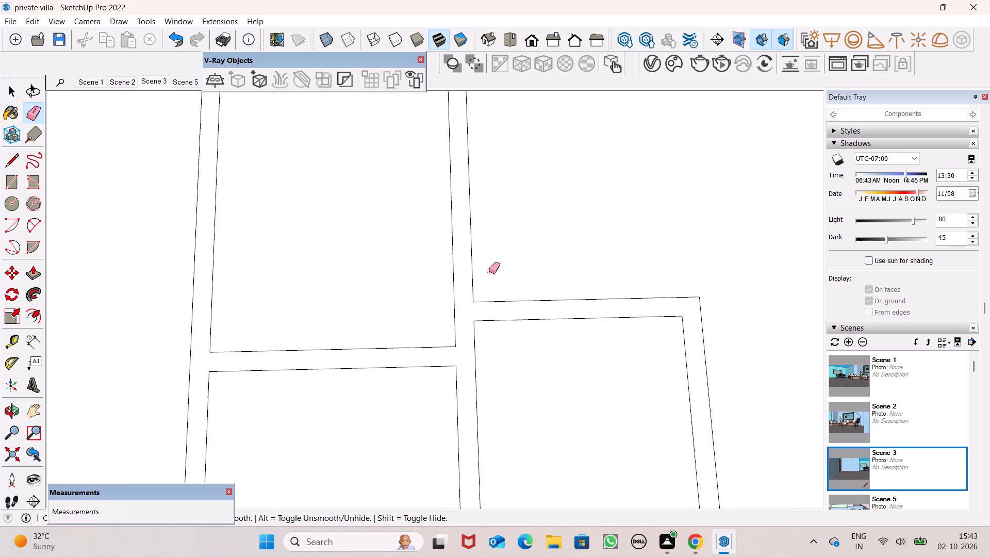
{"action": "scroll", "coordinate": [494, 300], "scroll_direction": "down", "scroll_amount": 20}
{"action": "scroll", "coordinate": [494, 300], "scroll_direction": "down", "scroll_amount": 5}
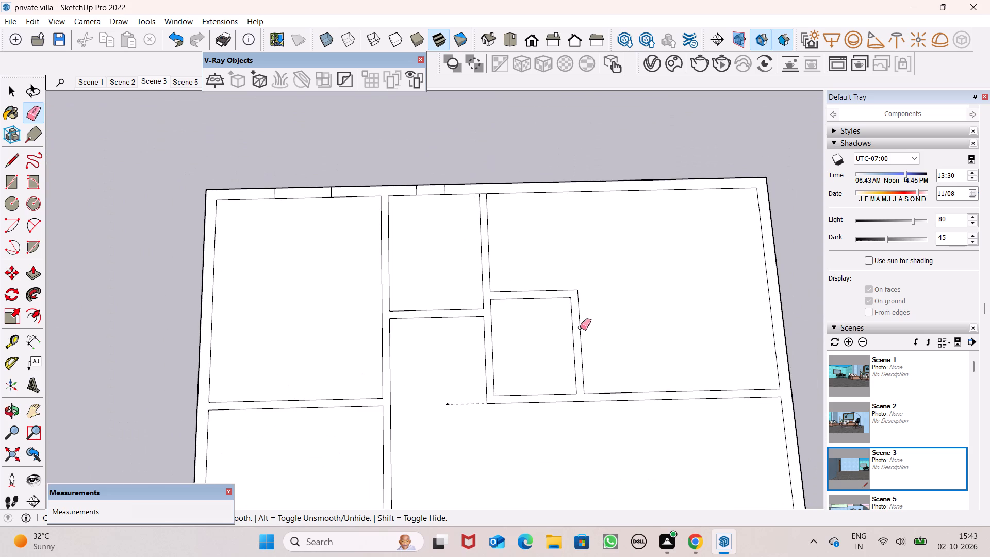
{"action": "key", "text": "space"}
Mark a 3' opening in the rear-right room's front wall near the outer side wall, with a line across the wall at each end.
{"action": "scroll", "coordinate": [591, 302], "scroll_direction": "down", "scroll_amount": 5}
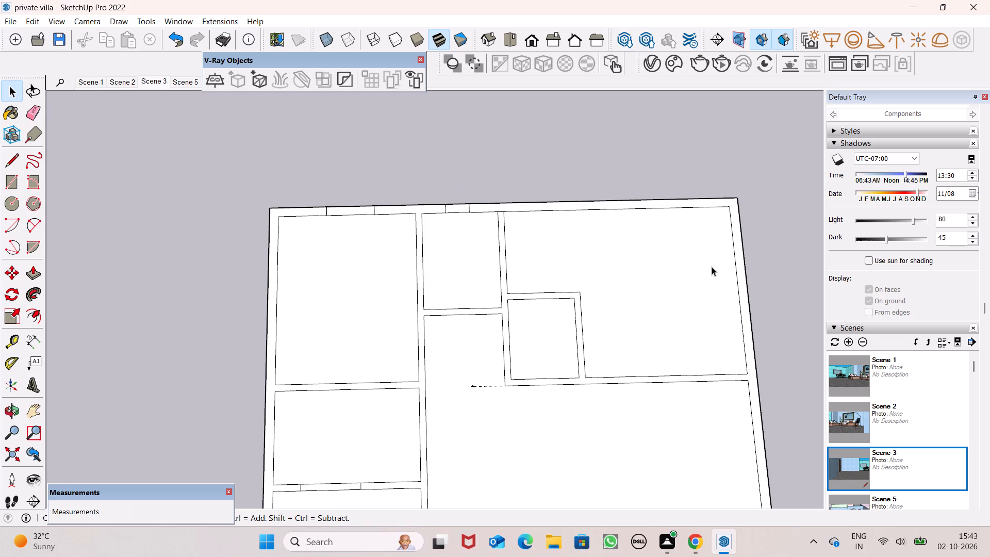
{"action": "scroll", "coordinate": [675, 236], "scroll_direction": "down", "scroll_amount": 7}
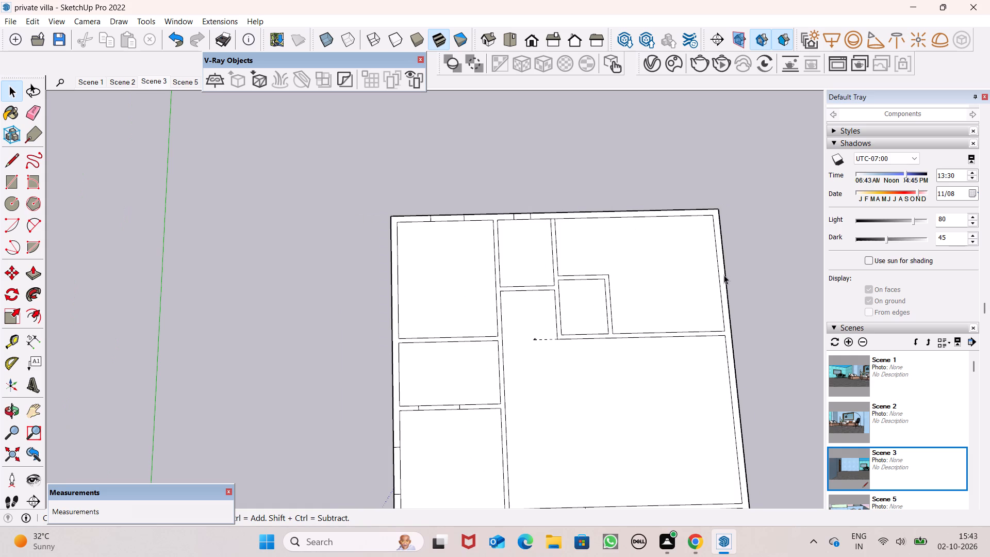
{"action": "scroll", "coordinate": [688, 290], "scroll_direction": "down", "scroll_amount": 6}
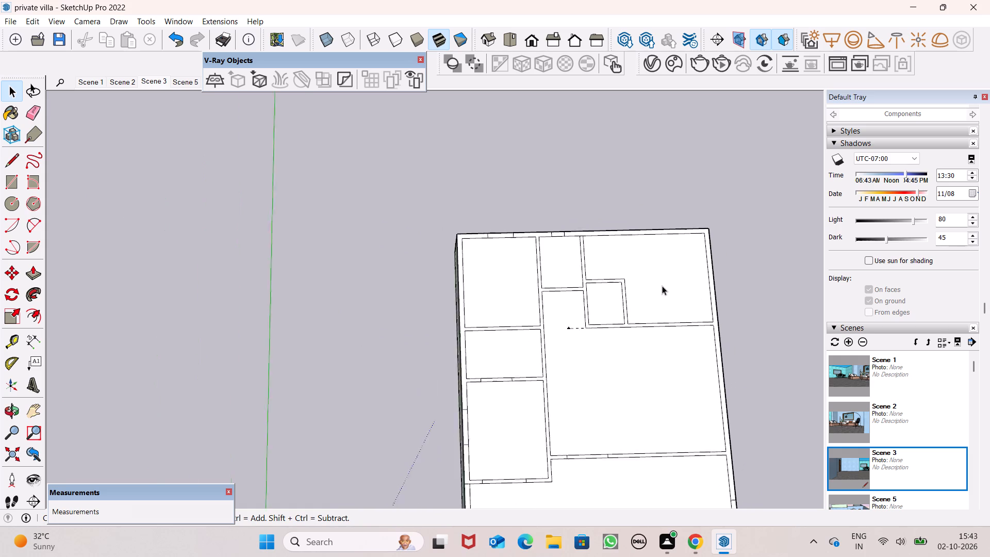
{"action": "scroll", "coordinate": [726, 286], "scroll_direction": "up", "scroll_amount": 19}
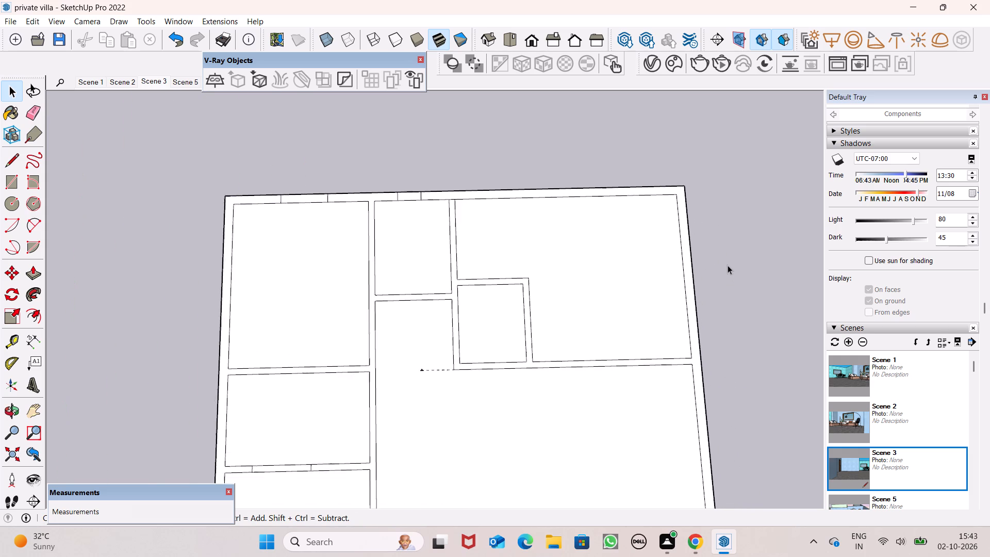
{"action": "scroll", "coordinate": [728, 265], "scroll_direction": "up", "scroll_amount": 3}
{"action": "scroll", "coordinate": [744, 331], "scroll_direction": "up", "scroll_amount": 4}
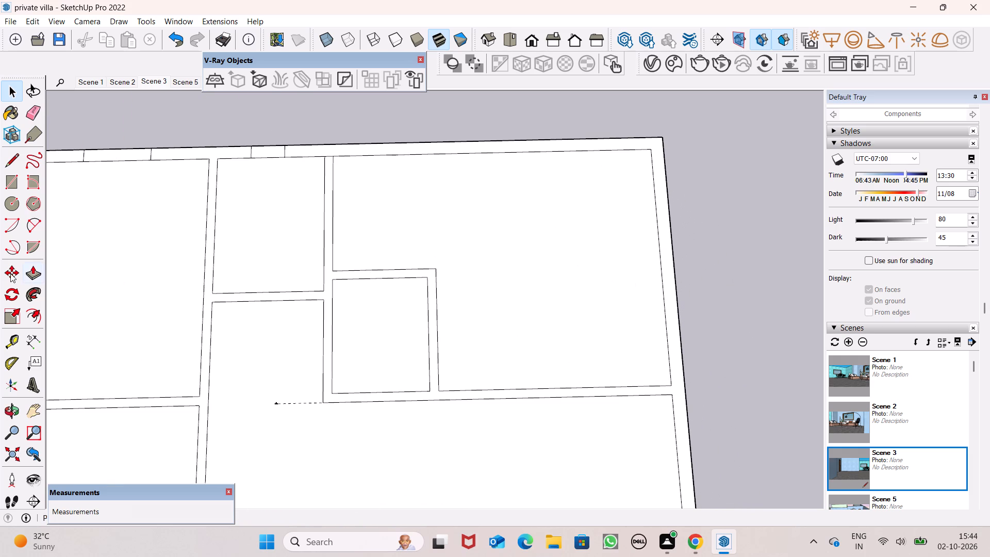
{"action": "left_click", "coordinate": [18, 165]}
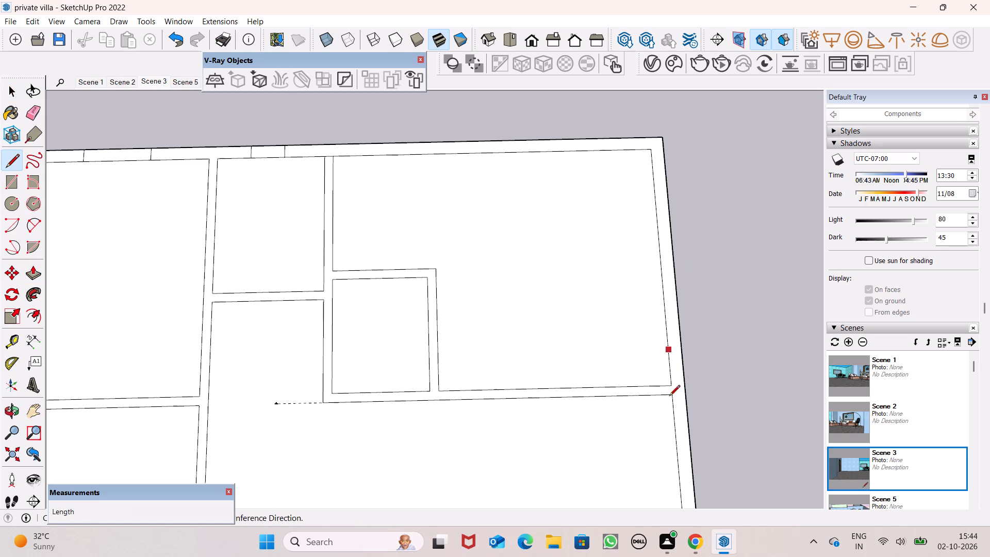
{"action": "scroll", "coordinate": [647, 407], "scroll_direction": "up", "scroll_amount": 6}
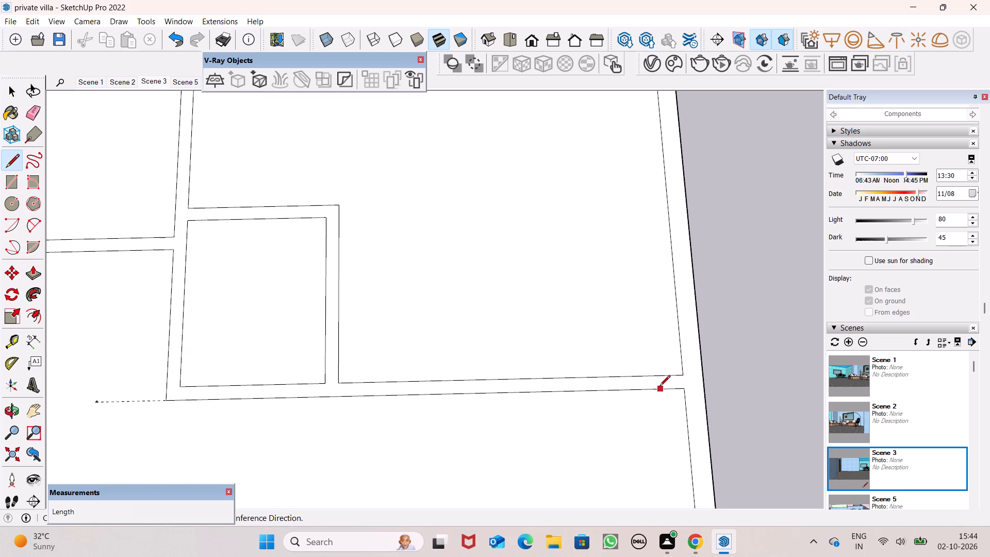
{"action": "left_click", "coordinate": [659, 387]}
{"action": "left_click", "coordinate": [657, 375]}
{"action": "left_click", "coordinate": [657, 375]}
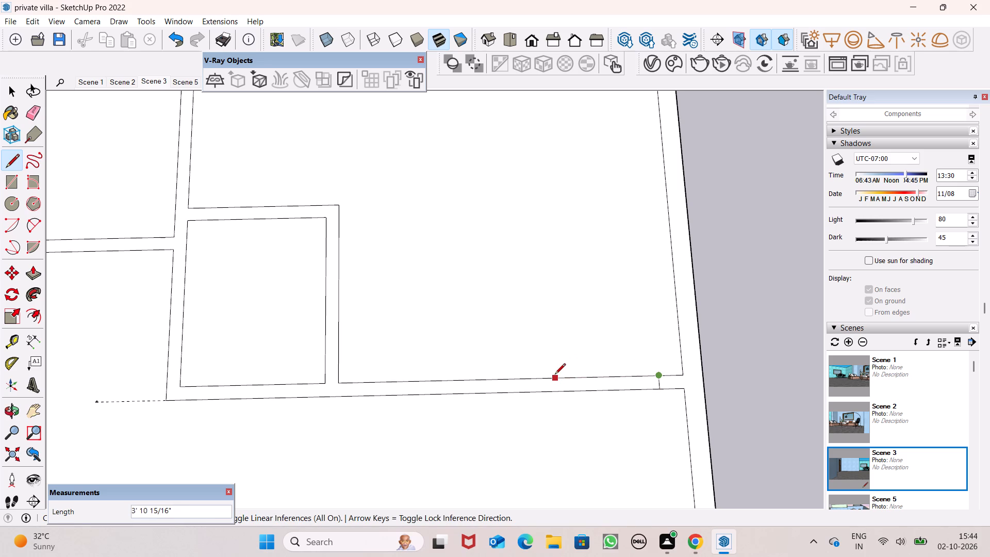
{"action": "type", "text": "3'"}
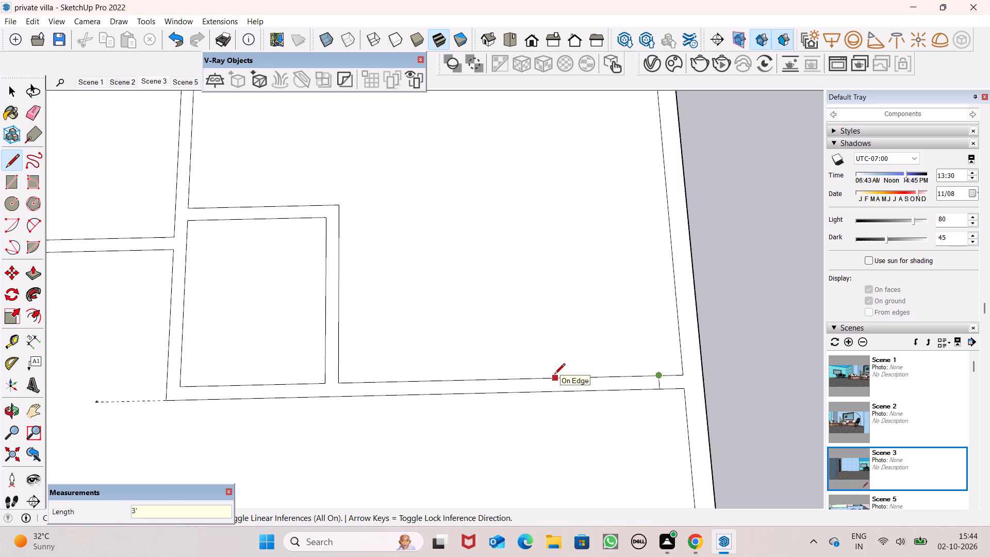
{"action": "key", "text": "Return"}
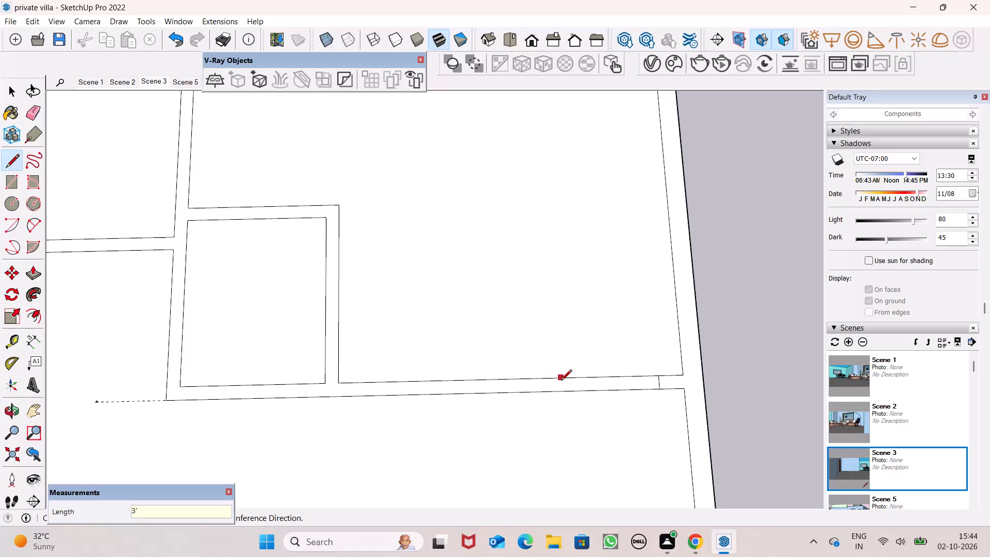
{"action": "left_click", "coordinate": [579, 376]}
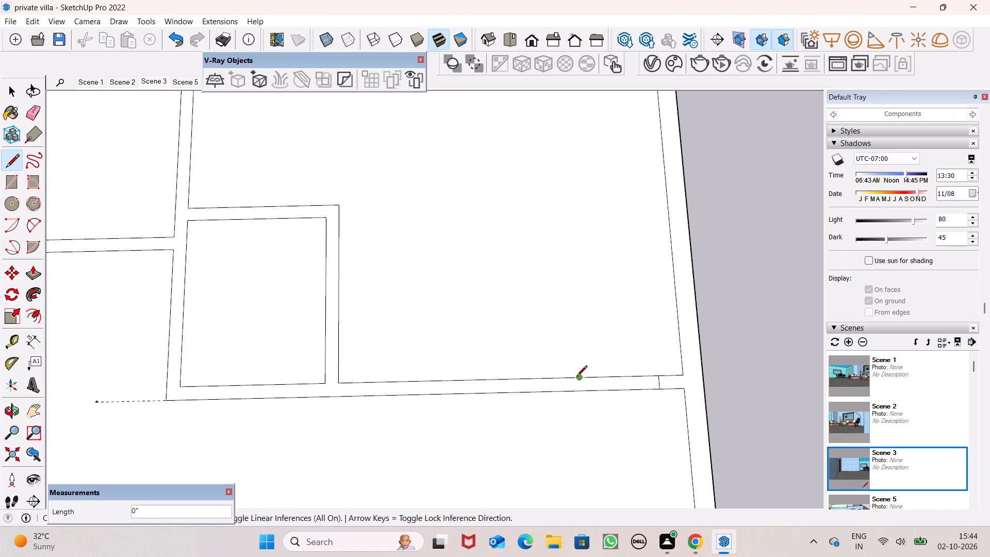
{"action": "left_click", "coordinate": [577, 394]}
{"action": "key", "text": "space"}
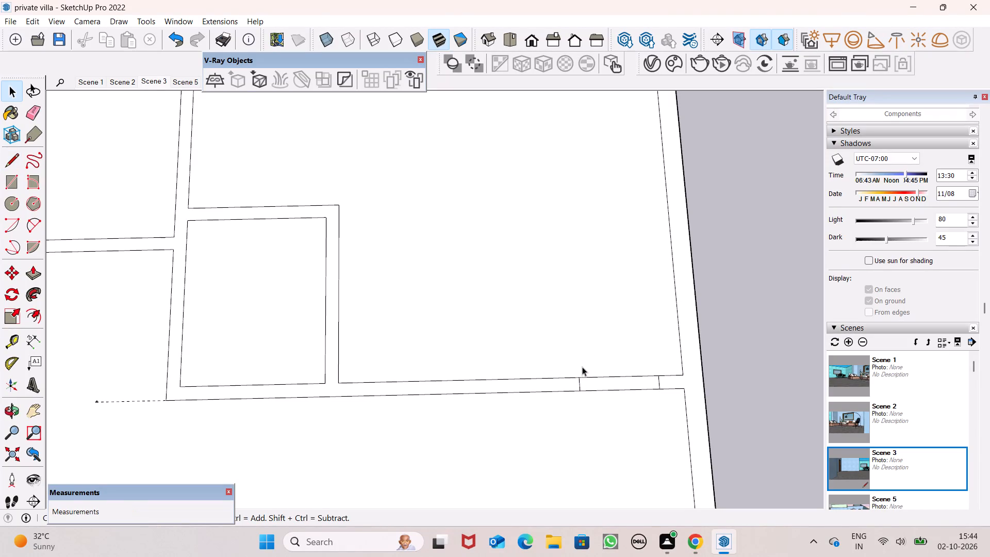
Replace that opening's jamb line farthest from the outer wall with a 6" line across the wall slightly farther along, widening the opening.
{"action": "scroll", "coordinate": [589, 362], "scroll_direction": "down", "scroll_amount": 6}
{"action": "scroll", "coordinate": [686, 359], "scroll_direction": "up", "scroll_amount": 6}
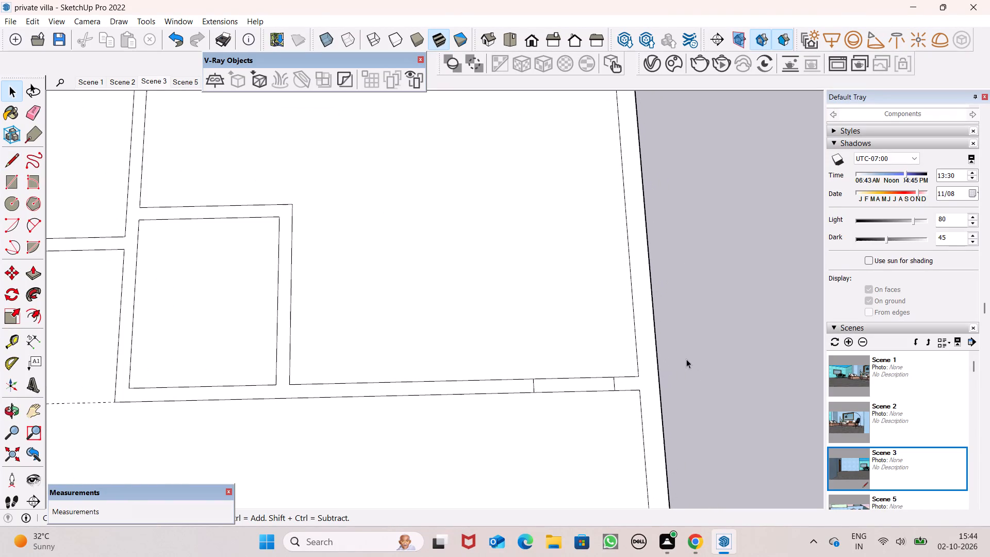
{"action": "scroll", "coordinate": [558, 356], "scroll_direction": "up", "scroll_amount": 5}
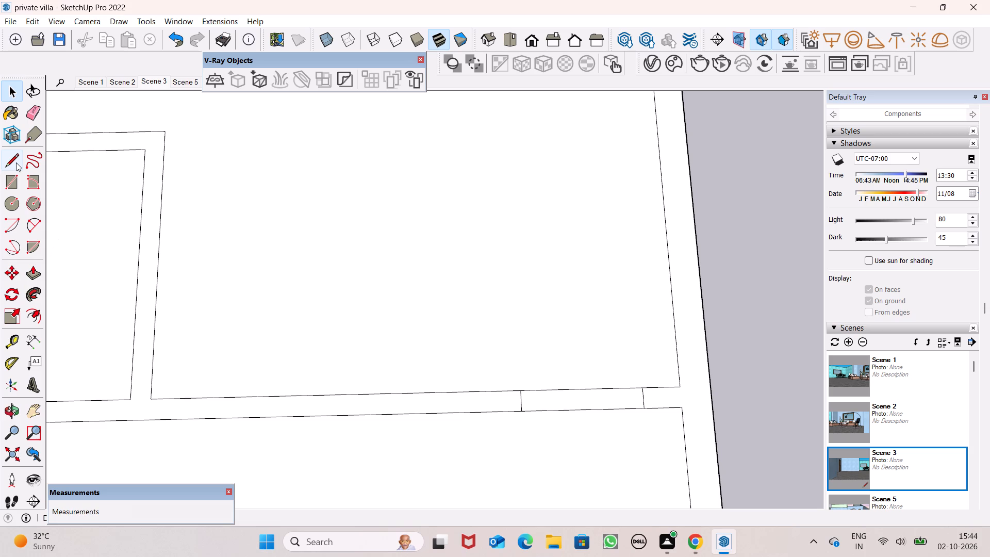
{"action": "left_click", "coordinate": [16, 162]}
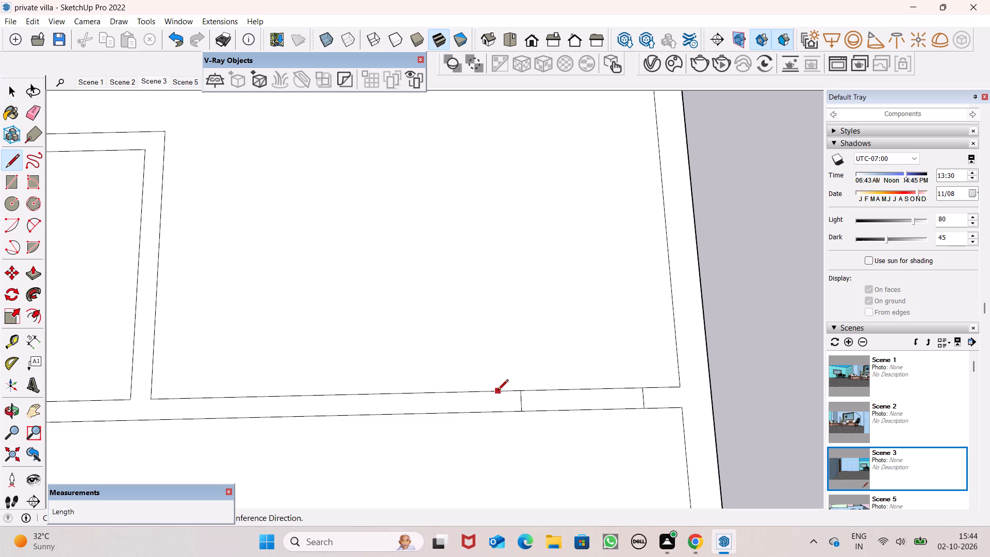
{"action": "left_click", "coordinate": [497, 391]}
{"action": "left_click", "coordinate": [500, 409]}
{"action": "key", "text": "space"}
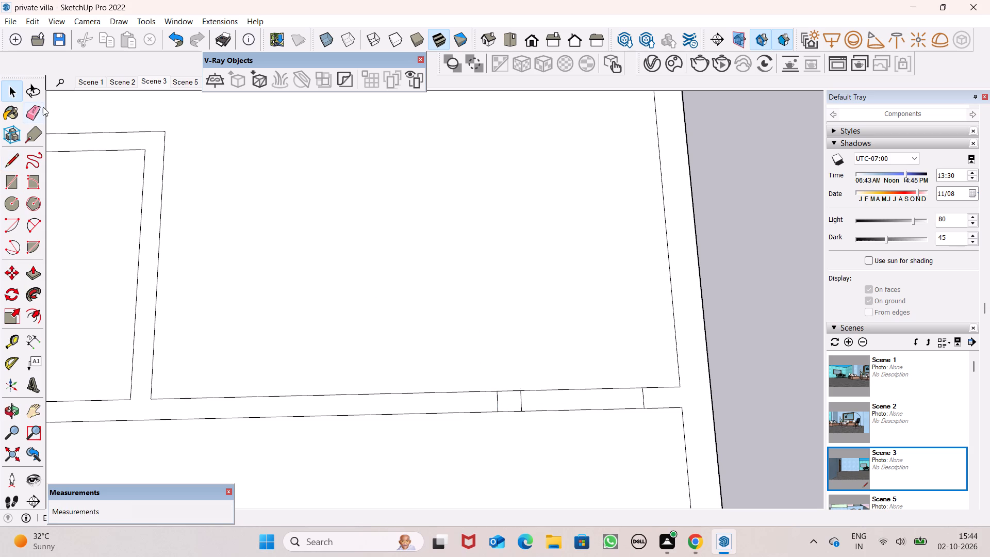
{"action": "left_click", "coordinate": [43, 106]}
{"action": "scroll", "coordinate": [534, 410], "scroll_direction": "up", "scroll_amount": 7}
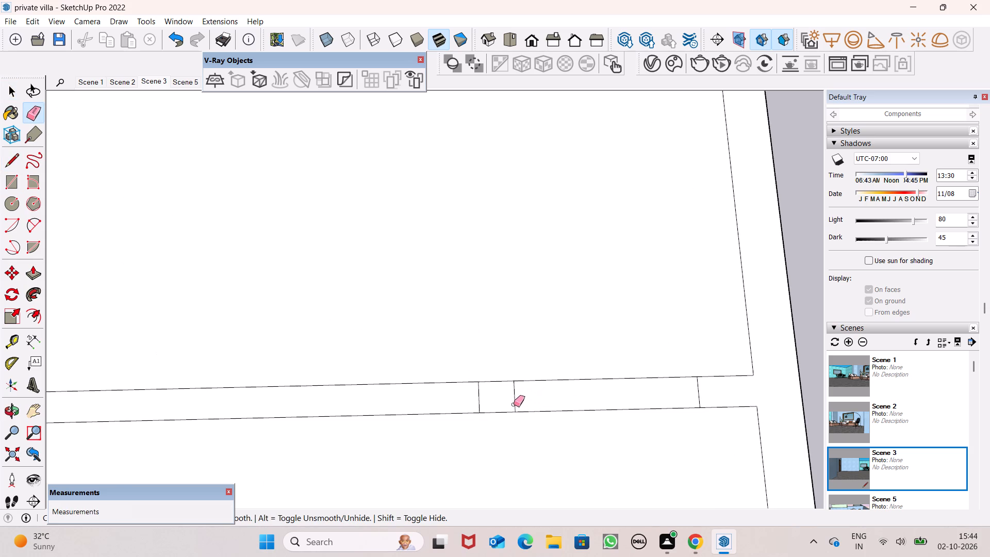
{"action": "left_click_drag", "start_coordinate": [513, 402], "coordinate": [520, 400]}
Erase both wall edges between the jamb lines of the rear-right room's front wall opening.
{"action": "scroll", "coordinate": [647, 326], "scroll_direction": "down", "scroll_amount": 10}
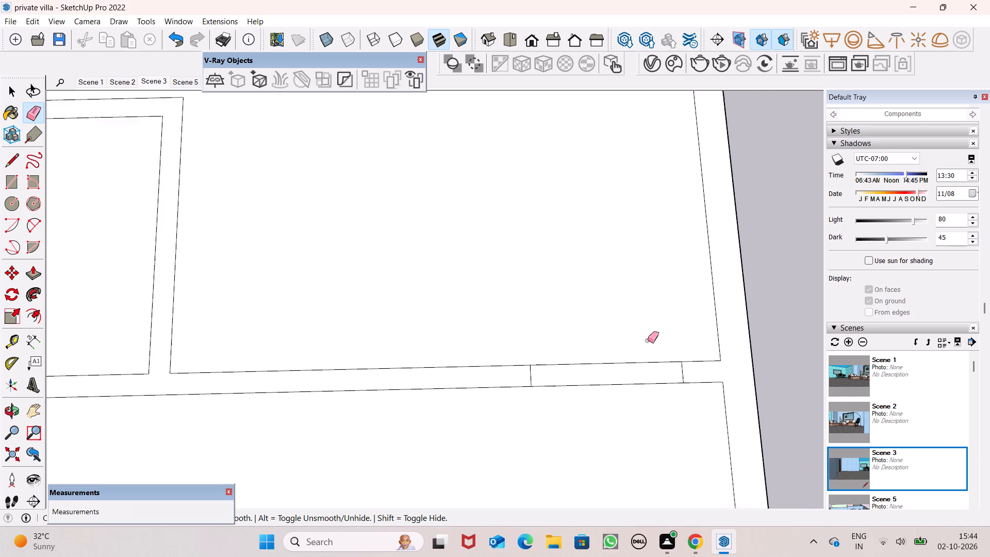
{"action": "scroll", "coordinate": [648, 340], "scroll_direction": "down", "scroll_amount": 18}
{"action": "left_click_drag", "start_coordinate": [654, 345], "coordinate": [655, 369]}
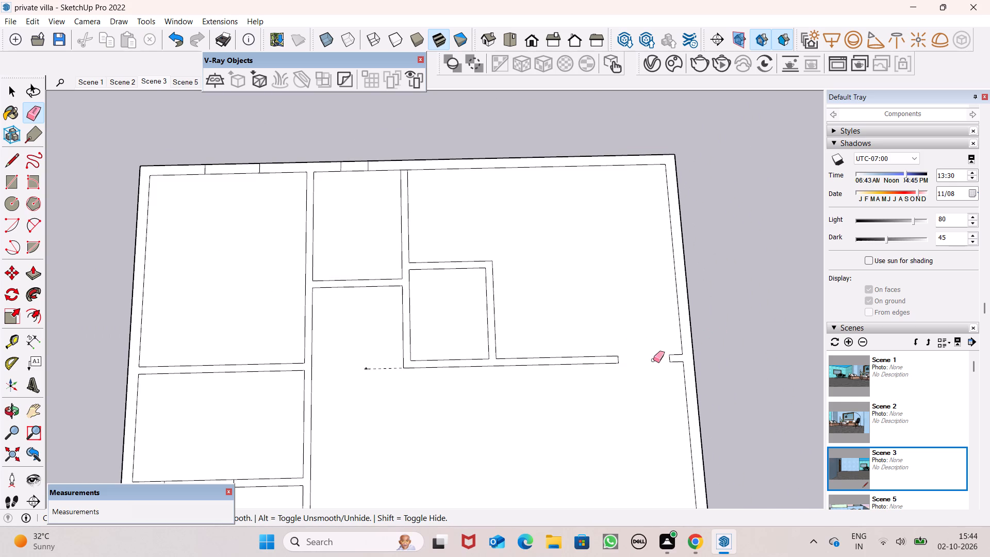
Erase both wall edges between the opening marks in the large central room's front wall.
{"action": "scroll", "coordinate": [663, 347], "scroll_direction": "down", "scroll_amount": 13}
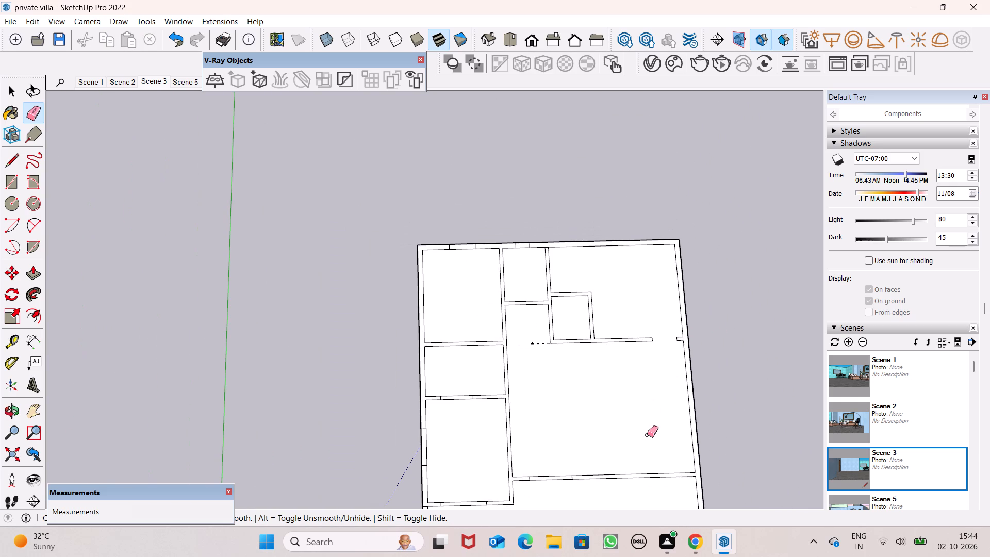
{"action": "scroll", "coordinate": [647, 412], "scroll_direction": "down", "scroll_amount": 6}
{"action": "scroll", "coordinate": [592, 491], "scroll_direction": "up", "scroll_amount": 1}
{"action": "scroll", "coordinate": [698, 365], "scroll_direction": "down", "scroll_amount": 6}
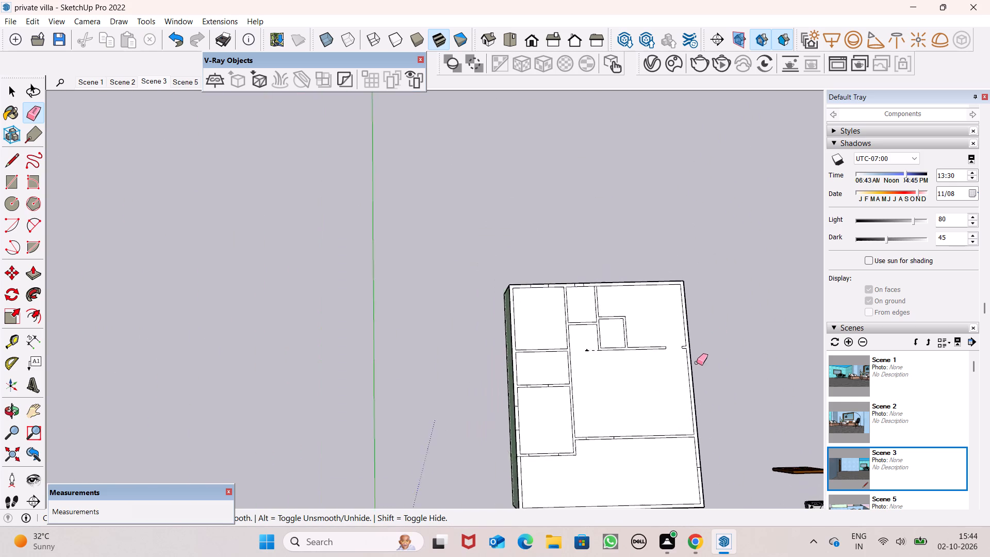
{"action": "scroll", "coordinate": [697, 363], "scroll_direction": "down", "scroll_amount": 2}
{"action": "scroll", "coordinate": [642, 425], "scroll_direction": "up", "scroll_amount": 10}
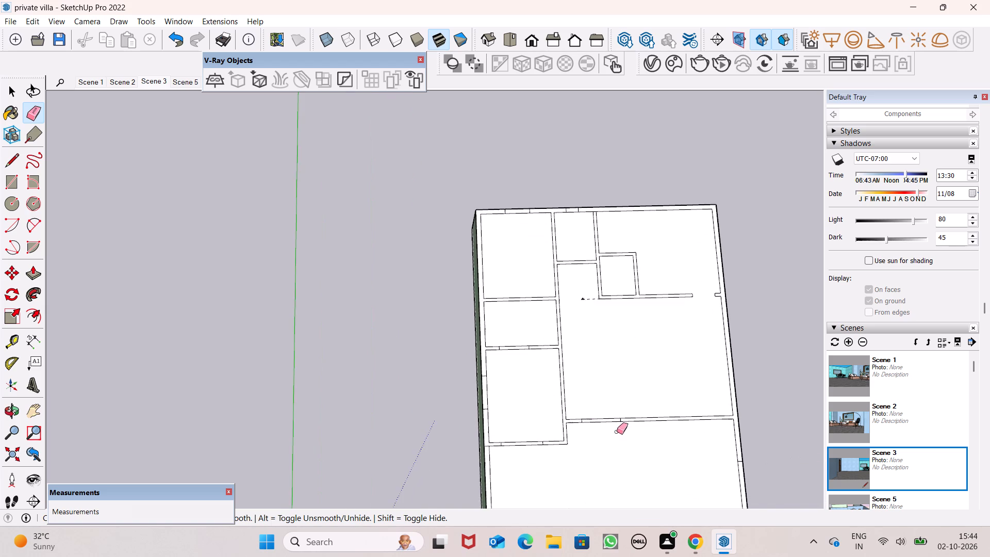
{"action": "scroll", "coordinate": [617, 432], "scroll_direction": "up", "scroll_amount": 5}
{"action": "scroll", "coordinate": [582, 427], "scroll_direction": "down", "scroll_amount": 4}
{"action": "left_click_drag", "start_coordinate": [586, 401], "coordinate": [596, 427]}
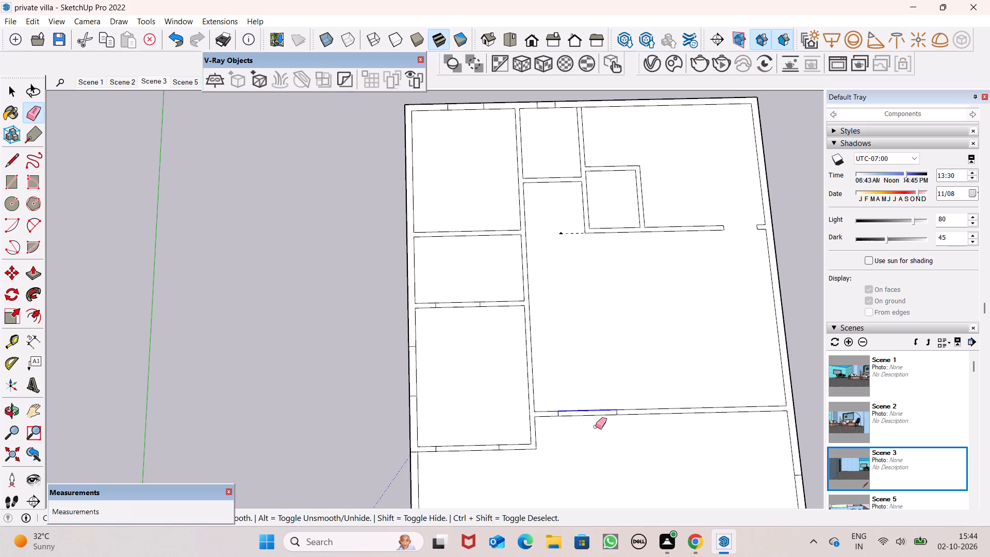
{"action": "left_click_drag", "start_coordinate": [596, 427], "coordinate": [592, 424]}
{"action": "scroll", "coordinate": [629, 385], "scroll_direction": "down", "scroll_amount": 2}
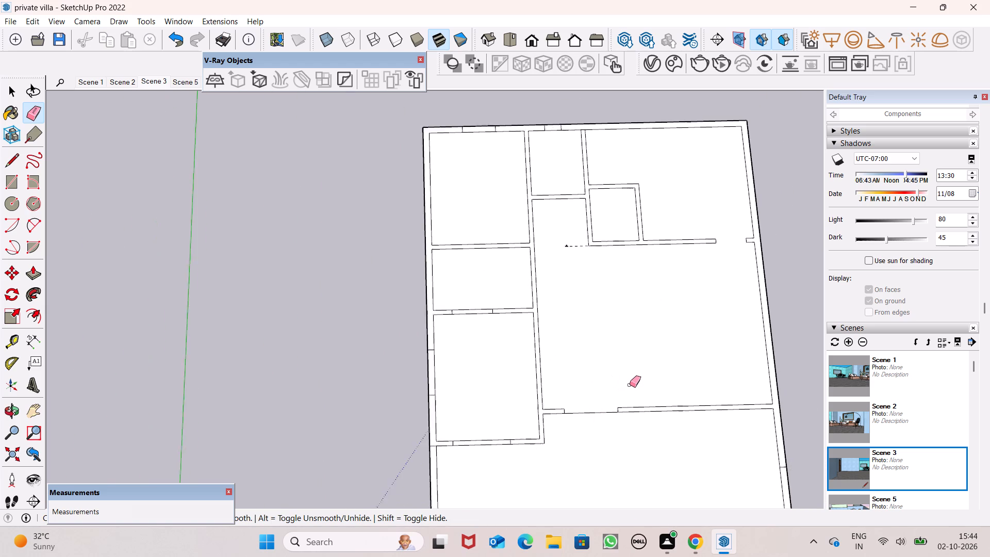
{"action": "left_click_drag", "start_coordinate": [599, 409], "coordinate": [601, 417]}
{"action": "scroll", "coordinate": [618, 379], "scroll_direction": "down", "scroll_amount": 6}
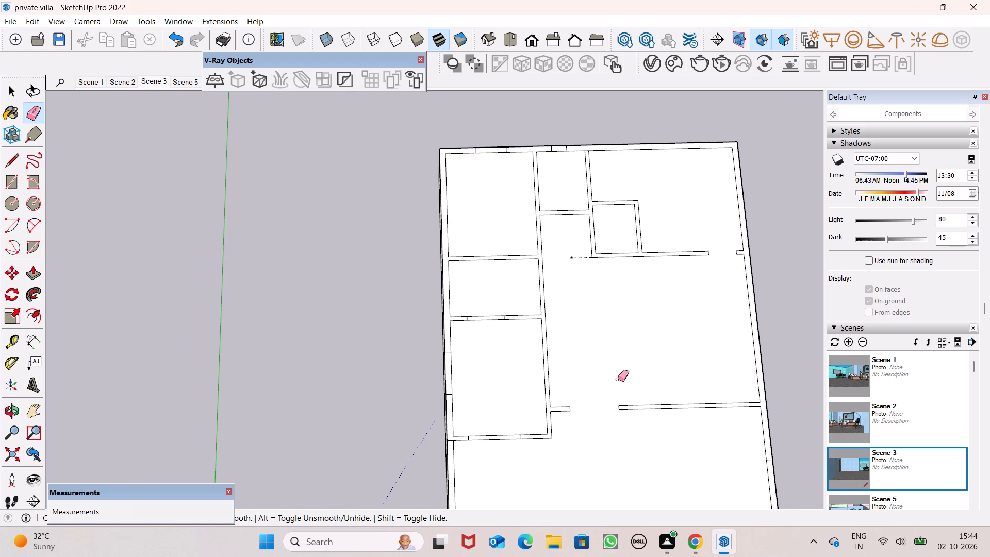
Clear the front-left room's marked openings by erasing both edges in its front wall and the inner edge in its outer side wall.
{"action": "scroll", "coordinate": [618, 379], "scroll_direction": "down", "scroll_amount": 1}
{"action": "scroll", "coordinate": [566, 438], "scroll_direction": "up", "scroll_amount": 8}
{"action": "left_click_drag", "start_coordinate": [508, 410], "coordinate": [507, 419]}
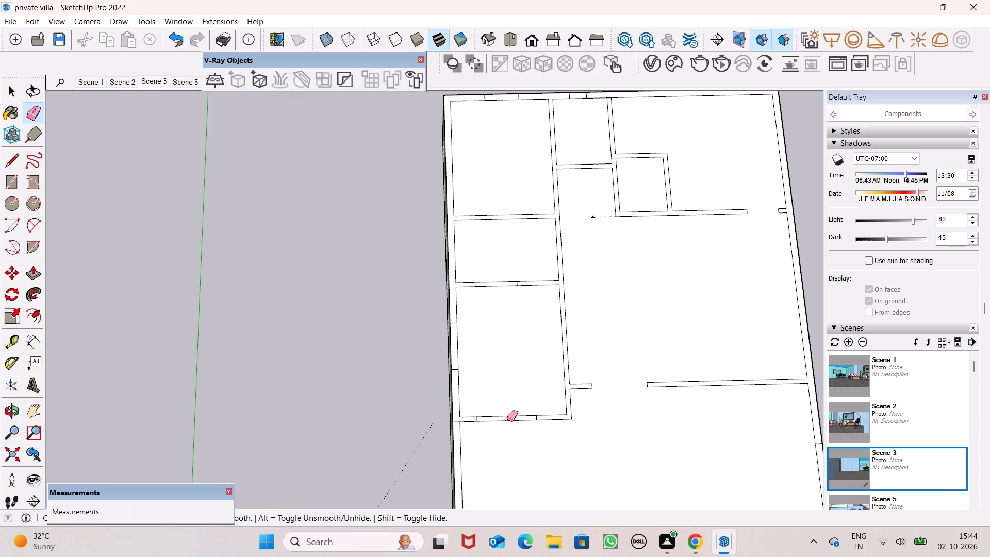
{"action": "left_click_drag", "start_coordinate": [507, 419], "coordinate": [502, 429]}
{"action": "left_click_drag", "start_coordinate": [506, 411], "coordinate": [508, 418]}
{"action": "scroll", "coordinate": [463, 348], "scroll_direction": "up", "scroll_amount": 8}
{"action": "left_click_drag", "start_coordinate": [451, 335], "coordinate": [460, 336]}
Erase both wall edges between the opening marks in the partition separating the middle-left room from the front-left room.
{"action": "scroll", "coordinate": [473, 221], "scroll_direction": "up", "scroll_amount": 6}
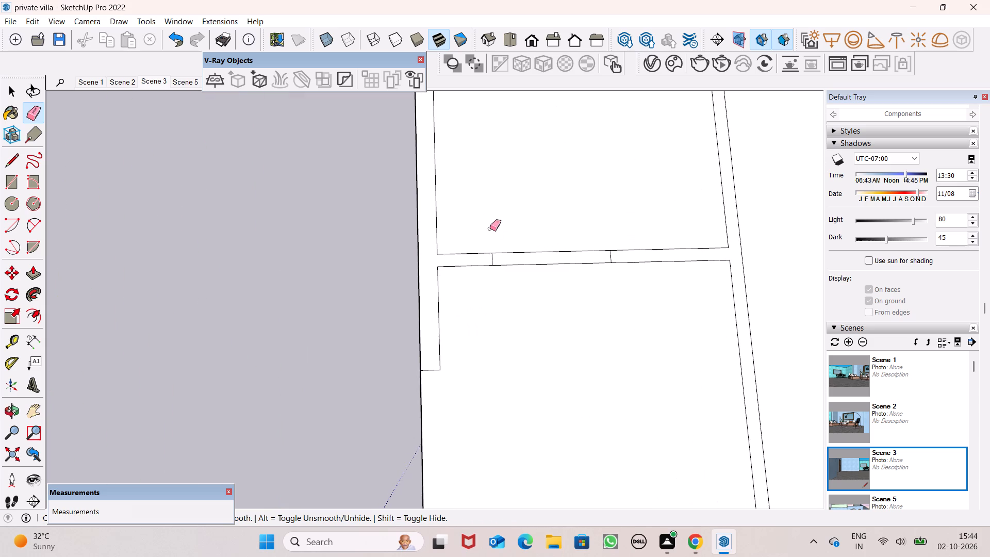
{"action": "left_click_drag", "start_coordinate": [529, 257], "coordinate": [534, 271]}
{"action": "left_click_drag", "start_coordinate": [550, 256], "coordinate": [549, 267]}
{"action": "scroll", "coordinate": [562, 290], "scroll_direction": "down", "scroll_amount": 4}
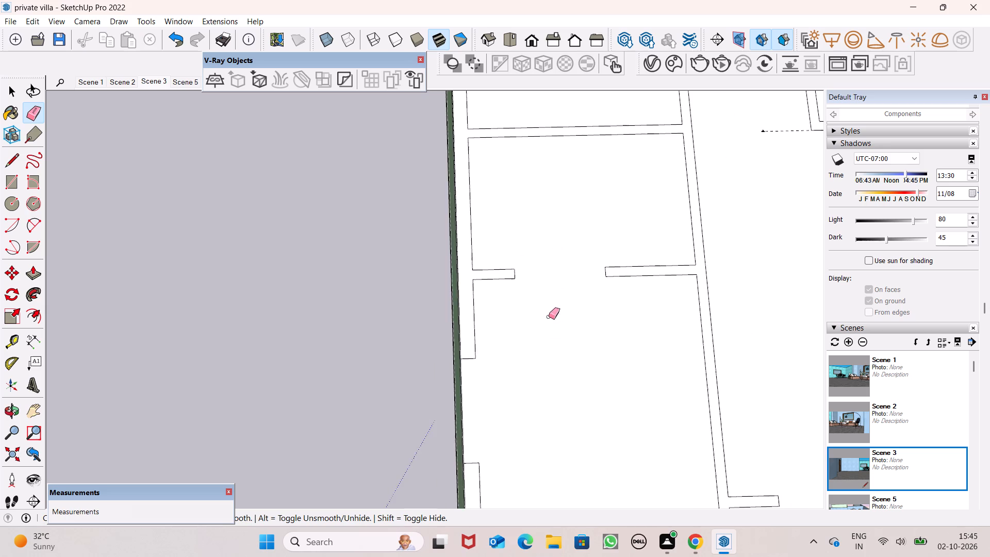
Mark a 3' opening across the rear-left room's inner side partition, near its front corner and facing the hall recess.
{"action": "scroll", "coordinate": [549, 317], "scroll_direction": "down", "scroll_amount": 7}
{"action": "scroll", "coordinate": [623, 308], "scroll_direction": "down", "scroll_amount": 5}
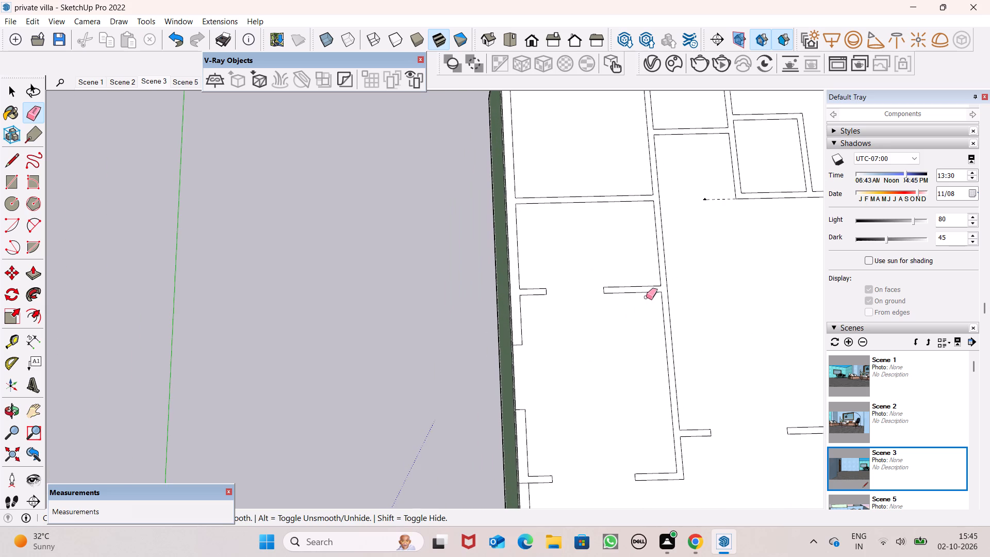
{"action": "scroll", "coordinate": [687, 305], "scroll_direction": "down", "scroll_amount": 5}
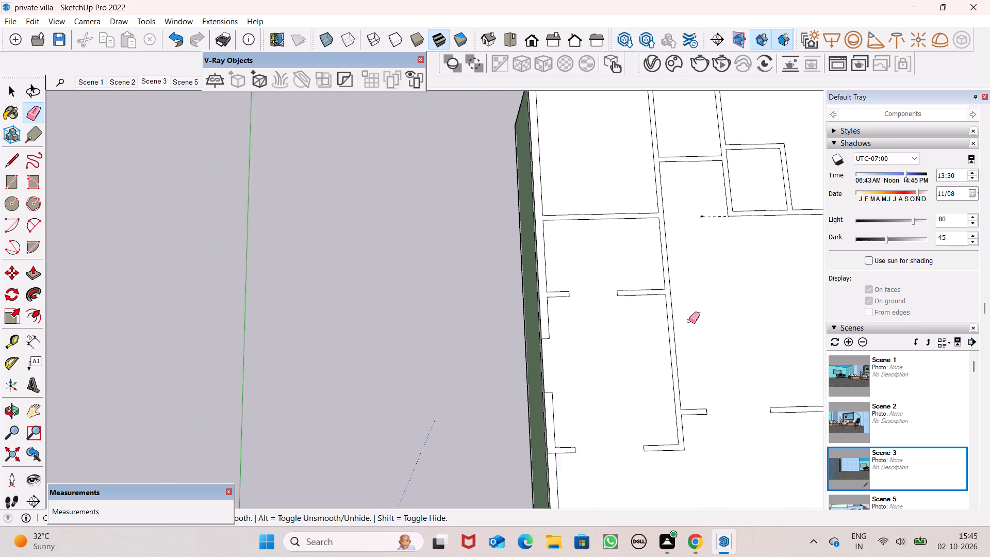
{"action": "scroll", "coordinate": [689, 321], "scroll_direction": "down", "scroll_amount": 2}
{"action": "scroll", "coordinate": [676, 116], "scroll_direction": "up", "scroll_amount": 16}
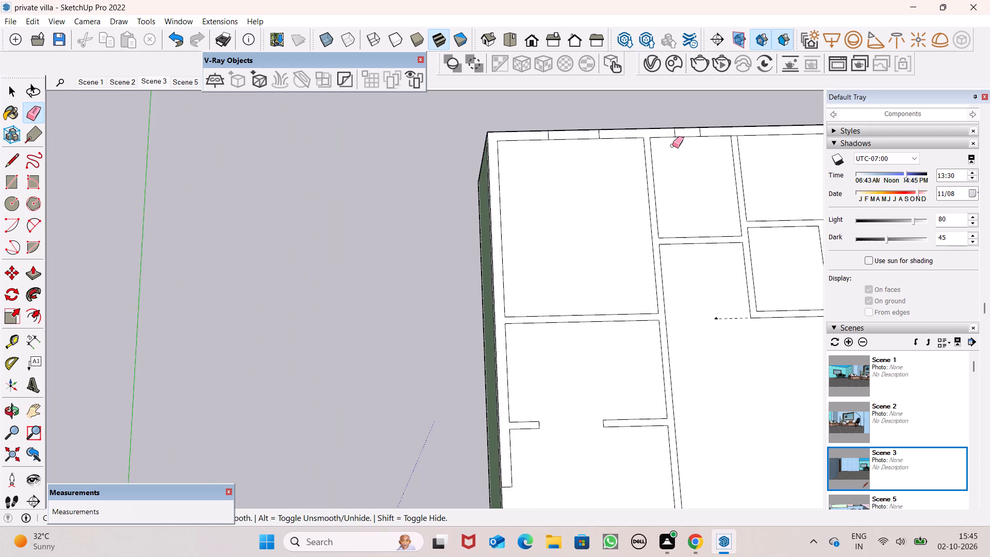
{"action": "scroll", "coordinate": [723, 321], "scroll_direction": "up", "scroll_amount": 6}
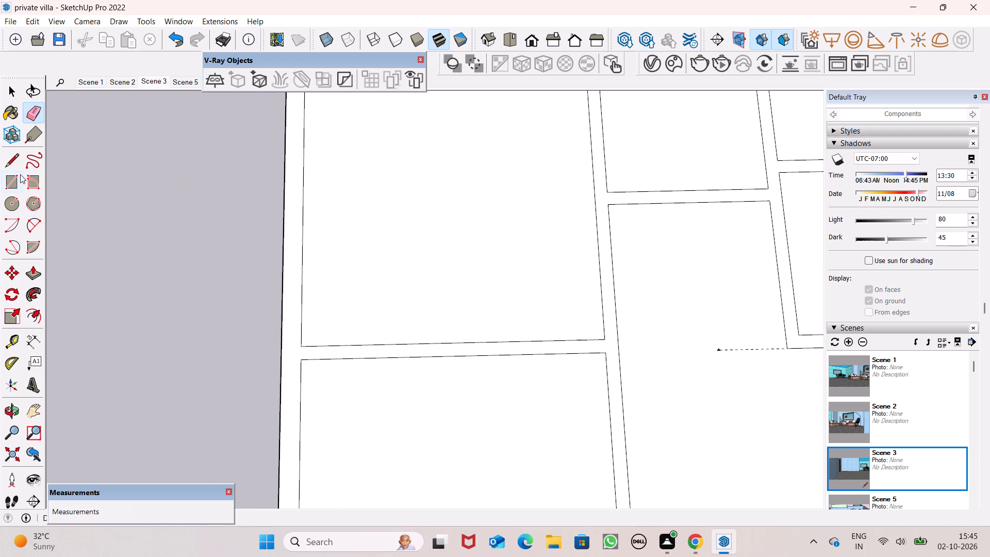
{"action": "left_click", "coordinate": [15, 160]}
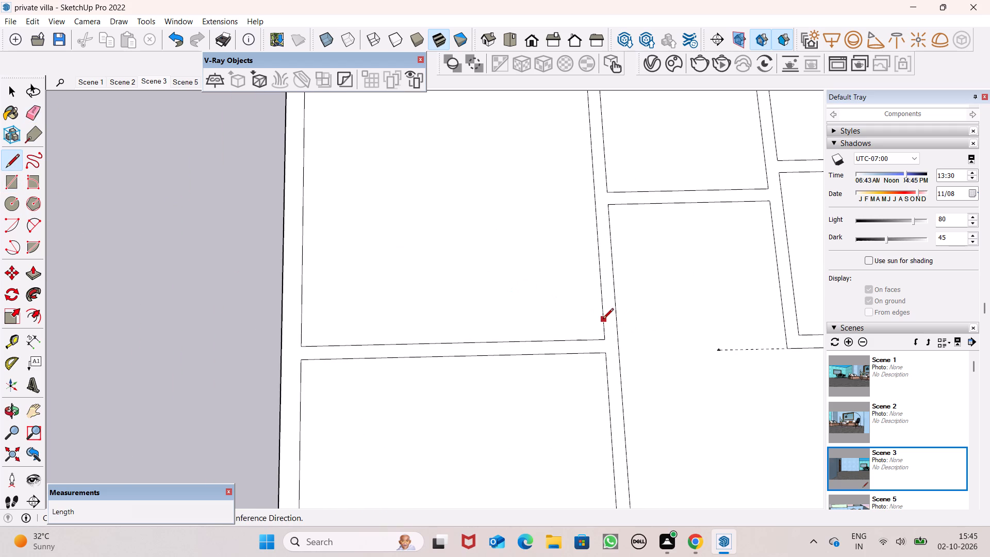
{"action": "left_click", "coordinate": [606, 325]}
{"action": "left_click", "coordinate": [617, 323]}
{"action": "left_click_drag", "start_coordinate": [617, 327], "coordinate": [617, 317]}
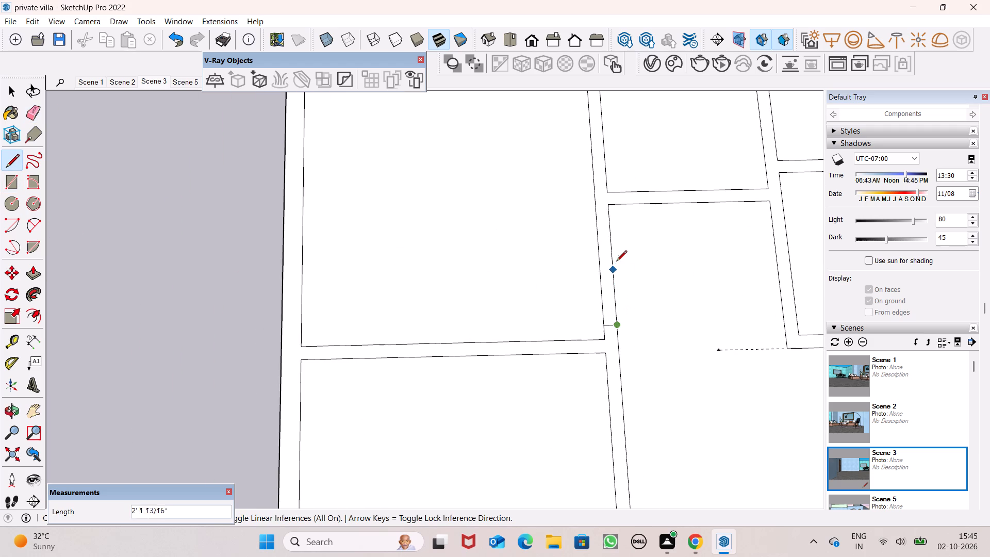
{"action": "key", "text": "3"}
{"action": "key", "text": "apostrophe"}
{"action": "key", "text": "Return"}
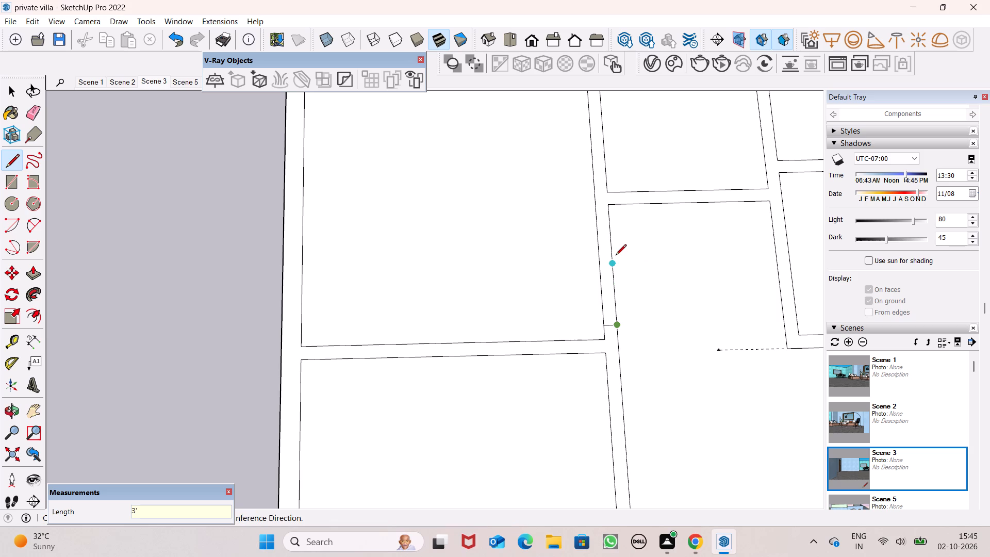
{"action": "left_click", "coordinate": [612, 250]}
{"action": "left_click", "coordinate": [597, 248]}
Mark a second 3' opening across the same partition, between the rear-left room and the small rear-middle room.
{"action": "scroll", "coordinate": [632, 231], "scroll_direction": "down", "scroll_amount": 9}
{"action": "scroll", "coordinate": [603, 143], "scroll_direction": "up", "scroll_amount": 14}
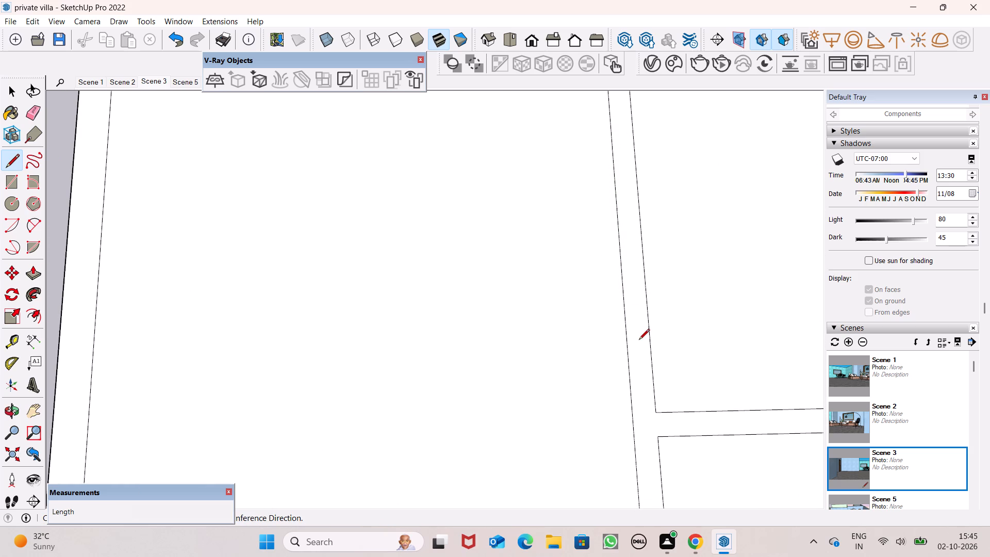
{"action": "left_click", "coordinate": [632, 367]}
{"action": "left_click", "coordinate": [651, 365]}
{"action": "left_click_drag", "start_coordinate": [651, 368], "coordinate": [651, 363]}
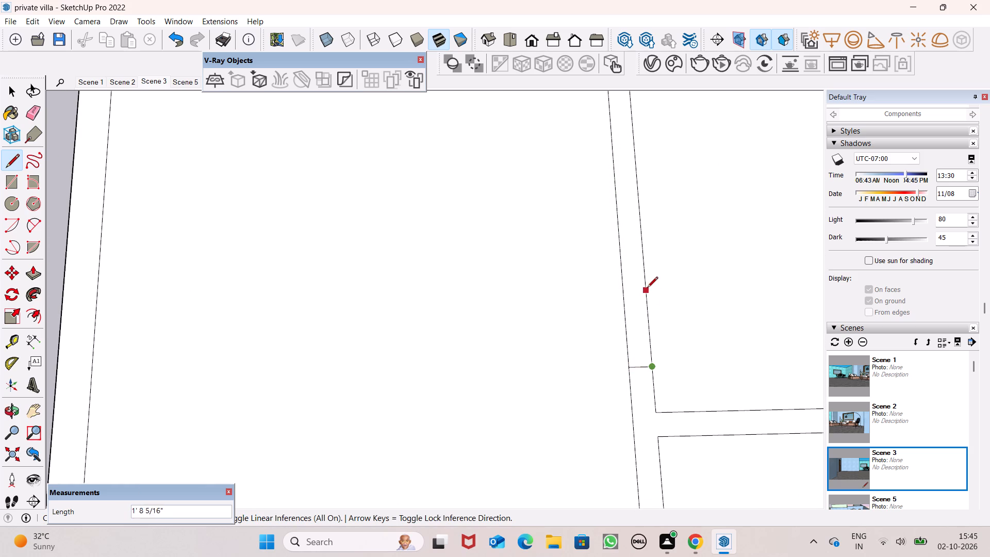
{"action": "key", "text": "3"}
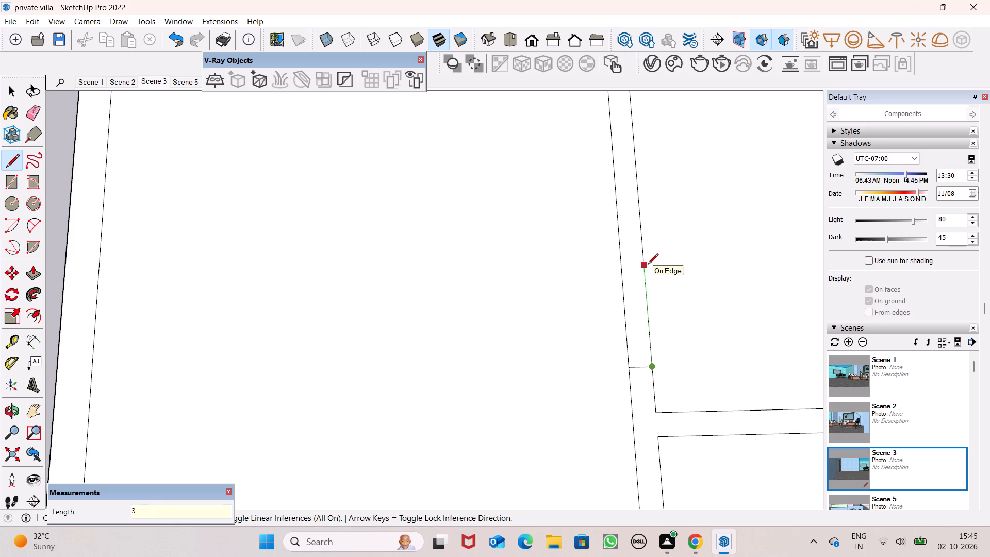
{"action": "key", "text": "apostrophe"}
{"action": "key", "text": "Return"}
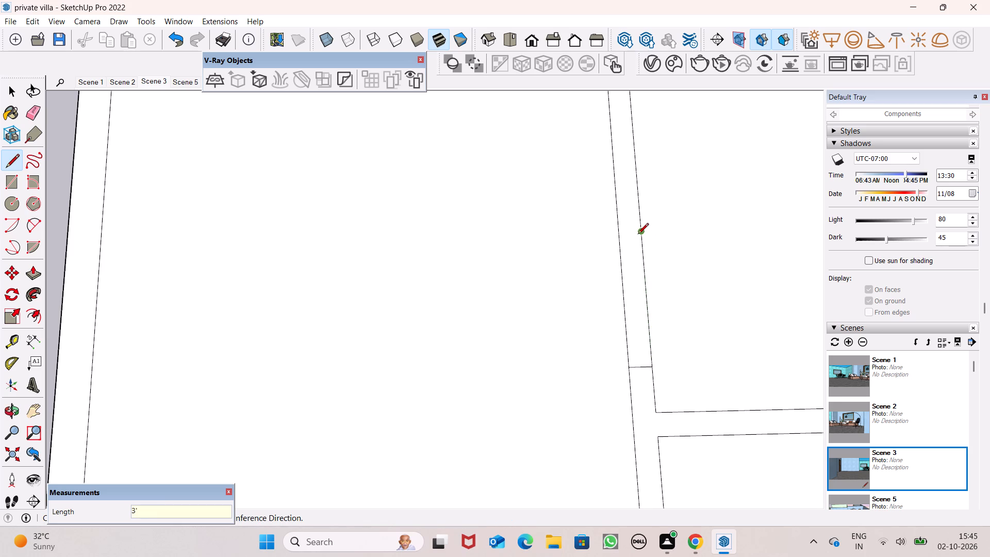
{"action": "left_click", "coordinate": [638, 235]}
{"action": "left_click", "coordinate": [621, 230]}
{"action": "key", "text": "space"}
Erase both wall edges between the marks of the two openings in the rear-left room's inner side partition.
{"action": "scroll", "coordinate": [593, 216], "scroll_direction": "down", "scroll_amount": 4}
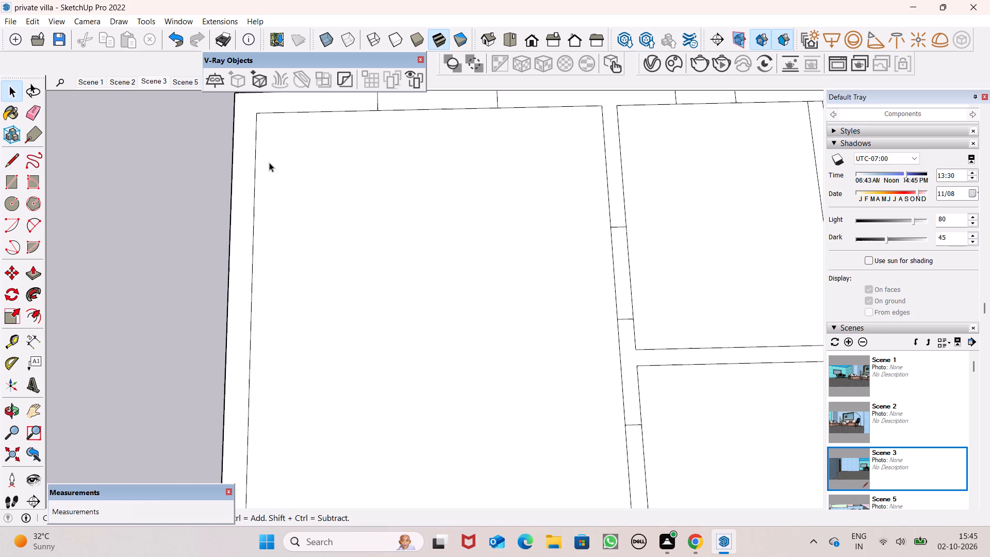
{"action": "left_click", "coordinate": [42, 111]}
{"action": "left_click_drag", "start_coordinate": [632, 273], "coordinate": [609, 272]}
{"action": "scroll", "coordinate": [642, 245], "scroll_direction": "down", "scroll_amount": 9}
{"action": "scroll", "coordinate": [681, 346], "scroll_direction": "up", "scroll_amount": 2}
{"action": "scroll", "coordinate": [679, 346], "scroll_direction": "down", "scroll_amount": 1}
{"action": "scroll", "coordinate": [678, 346], "scroll_direction": "up", "scroll_amount": 1}
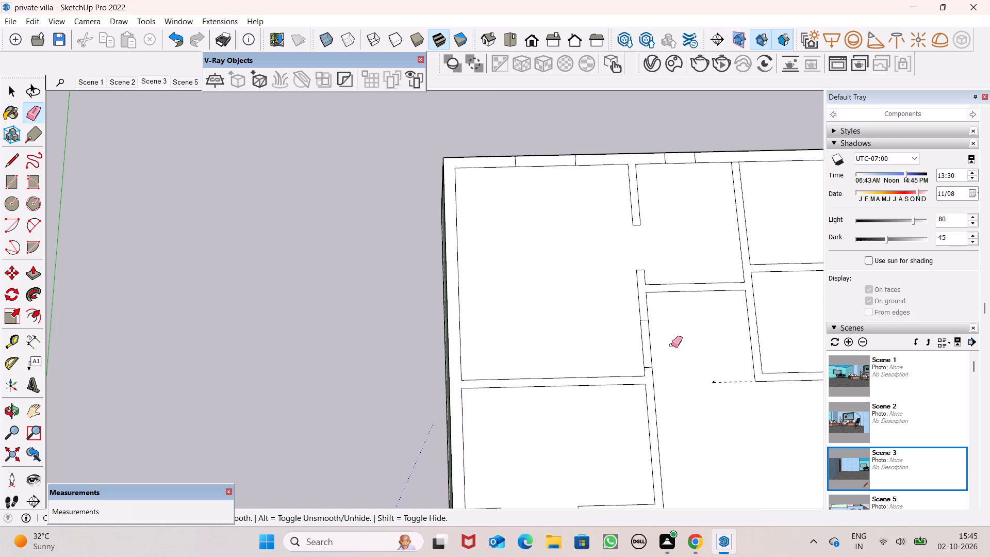
{"action": "left_click_drag", "start_coordinate": [665, 347], "coordinate": [613, 343]}
{"action": "key", "text": "space"}
{"action": "key", "text": "space"}
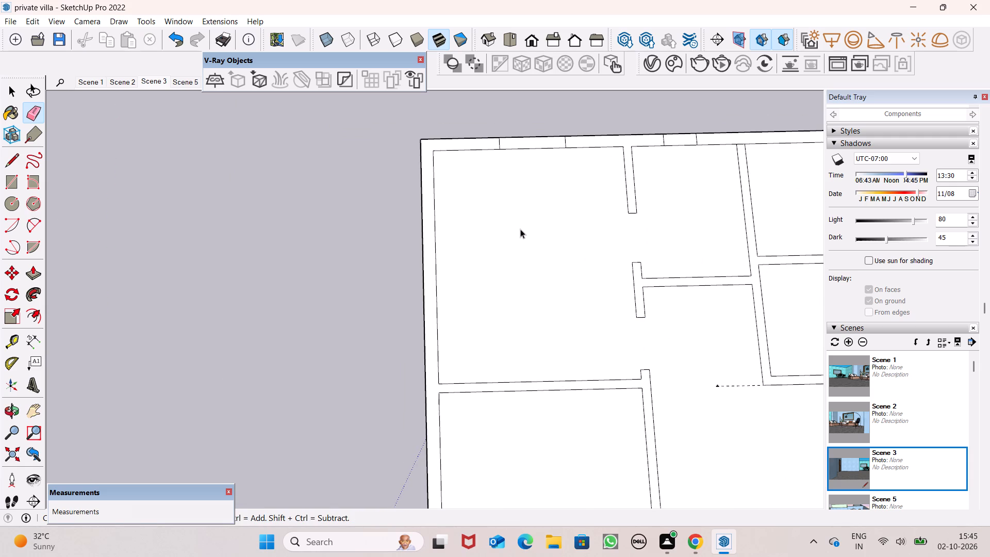
Erase the inner wall edge between the opening marks in the rear-left room's rear wall.
{"action": "scroll", "coordinate": [520, 229], "scroll_direction": "down", "scroll_amount": 3}
{"action": "scroll", "coordinate": [539, 168], "scroll_direction": "up", "scroll_amount": 11}
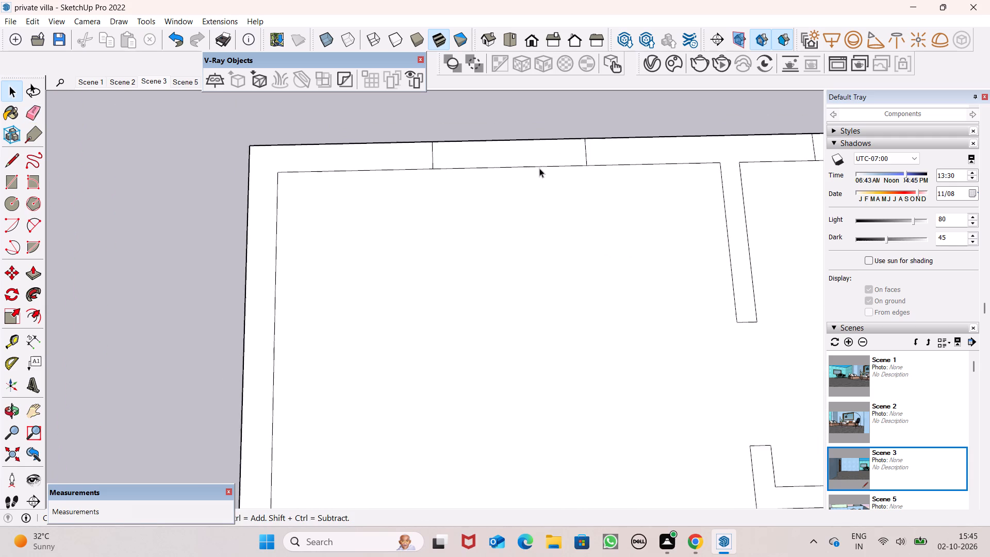
{"action": "scroll", "coordinate": [539, 168], "scroll_direction": "up", "scroll_amount": 2}
{"action": "scroll", "coordinate": [523, 177], "scroll_direction": "down", "scroll_amount": 2}
{"action": "left_click", "coordinate": [34, 109]}
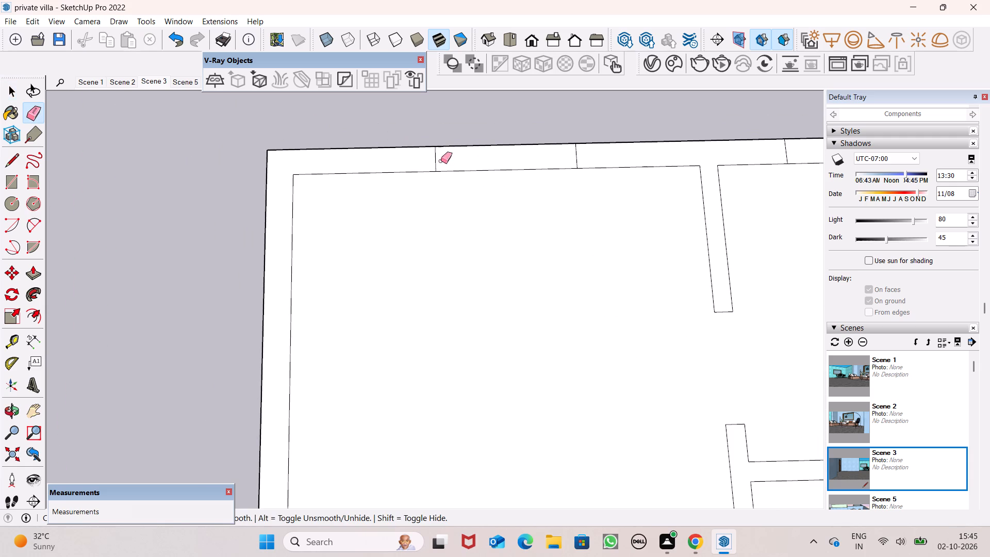
{"action": "left_click_drag", "start_coordinate": [481, 161], "coordinate": [486, 175]}
{"action": "scroll", "coordinate": [460, 280], "scroll_direction": "down", "scroll_amount": 7}
{"action": "scroll", "coordinate": [280, 221], "scroll_direction": "down", "scroll_amount": 5}
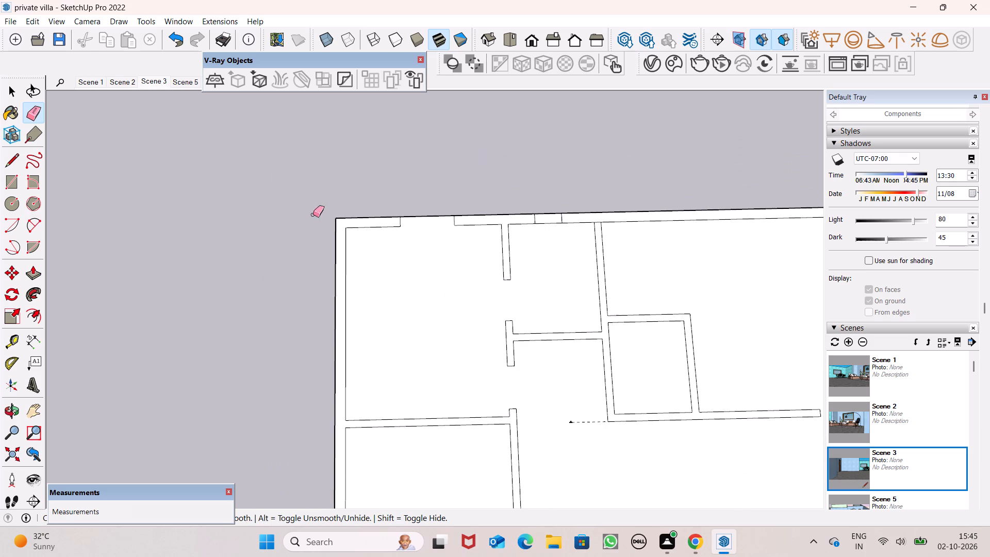
Erase the inner wall edge between the opening marks in the small rear-middle room's rear wall.
{"action": "scroll", "coordinate": [362, 216], "scroll_direction": "down", "scroll_amount": 3}
{"action": "scroll", "coordinate": [497, 239], "scroll_direction": "up", "scroll_amount": 7}
{"action": "scroll", "coordinate": [541, 205], "scroll_direction": "up", "scroll_amount": 9}
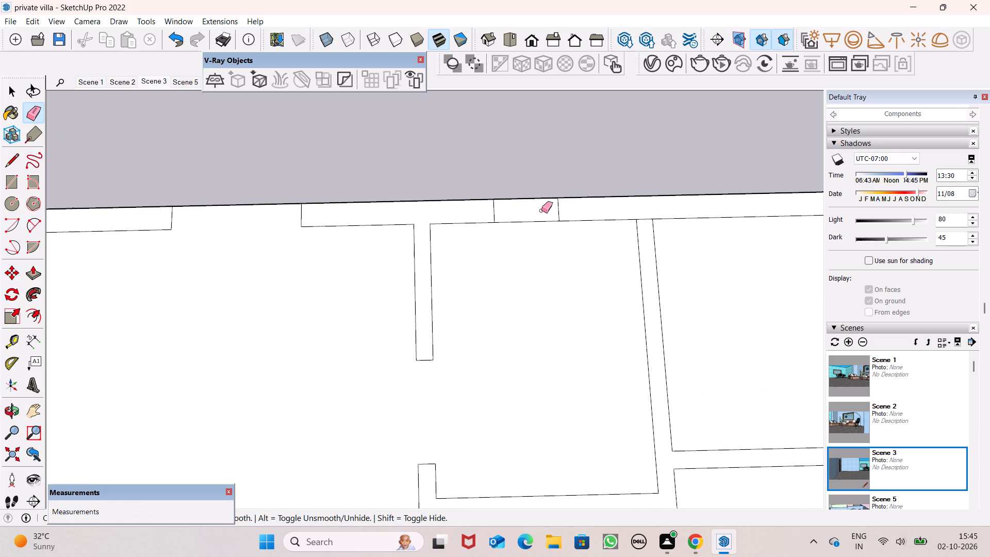
{"action": "left_click_drag", "start_coordinate": [540, 220], "coordinate": [540, 231]}
{"action": "scroll", "coordinate": [511, 228], "scroll_direction": "down", "scroll_amount": 20}
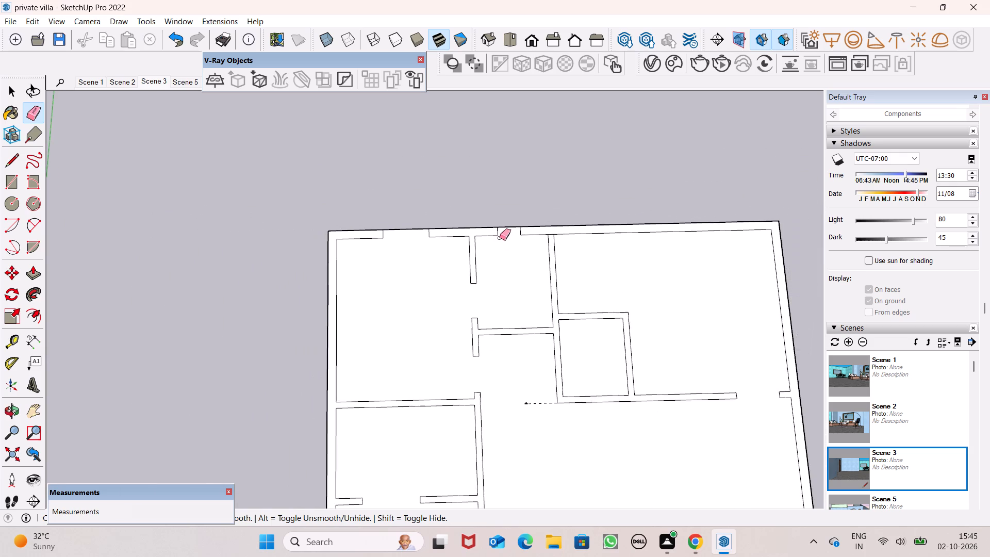
Examine the complete partition layout and its openings across the villa's top face, with Push/Pull made ready.
{"action": "scroll", "coordinate": [500, 238], "scroll_direction": "down", "scroll_amount": 5}
{"action": "scroll", "coordinate": [555, 210], "scroll_direction": "down", "scroll_amount": 2}
{"action": "scroll", "coordinate": [654, 219], "scroll_direction": "down", "scroll_amount": 3}
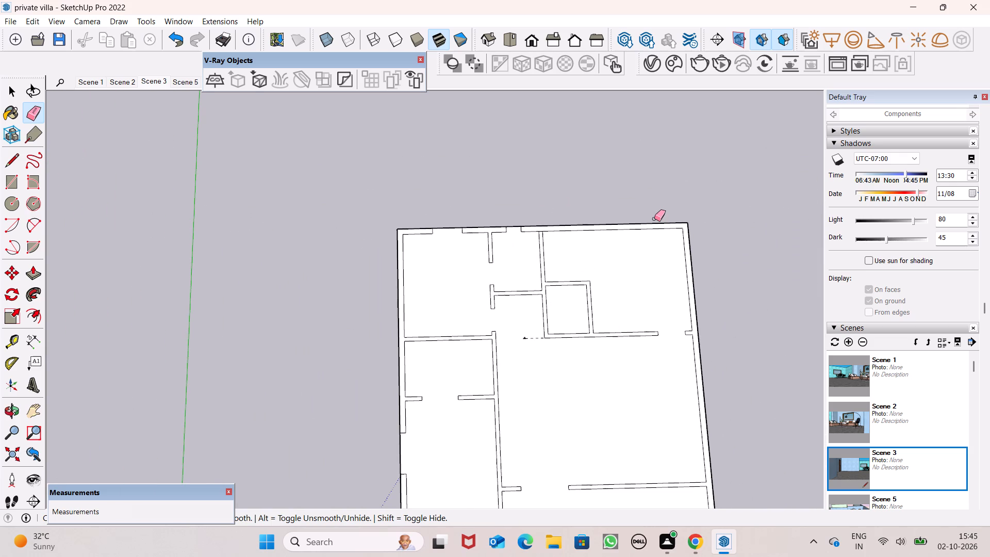
{"action": "scroll", "coordinate": [654, 219], "scroll_direction": "down", "scroll_amount": 7}
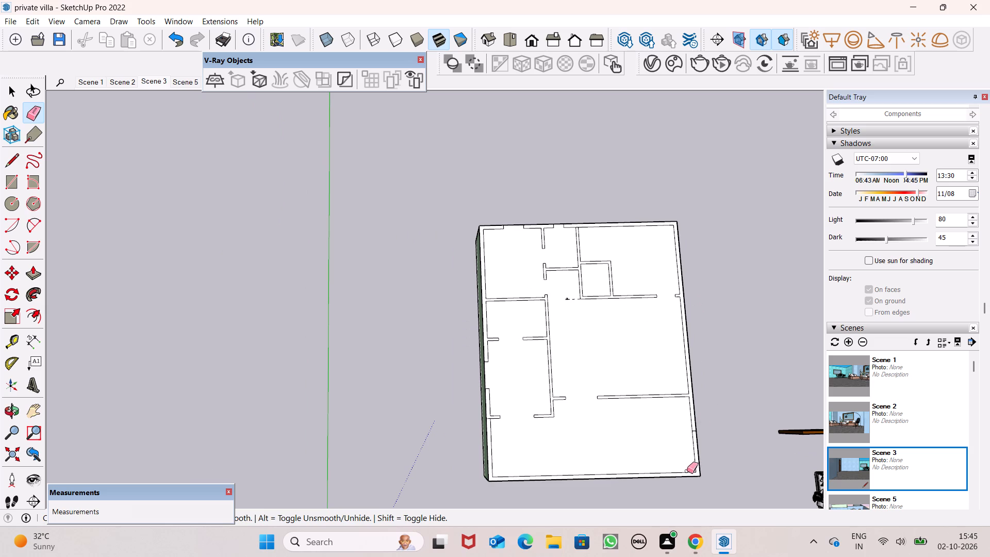
{"action": "scroll", "coordinate": [687, 466], "scroll_direction": "up", "scroll_amount": 9}
{"action": "scroll", "coordinate": [708, 354], "scroll_direction": "down", "scroll_amount": 7}
{"action": "key", "text": "space"}
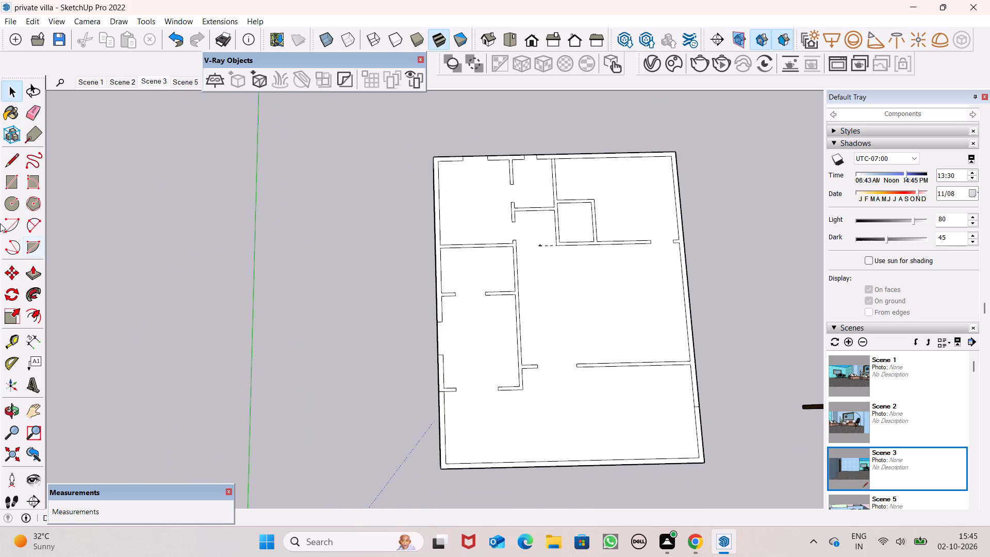
{"action": "left_click", "coordinate": [41, 274]}
{"action": "scroll", "coordinate": [654, 480], "scroll_direction": "up", "scroll_amount": 2}
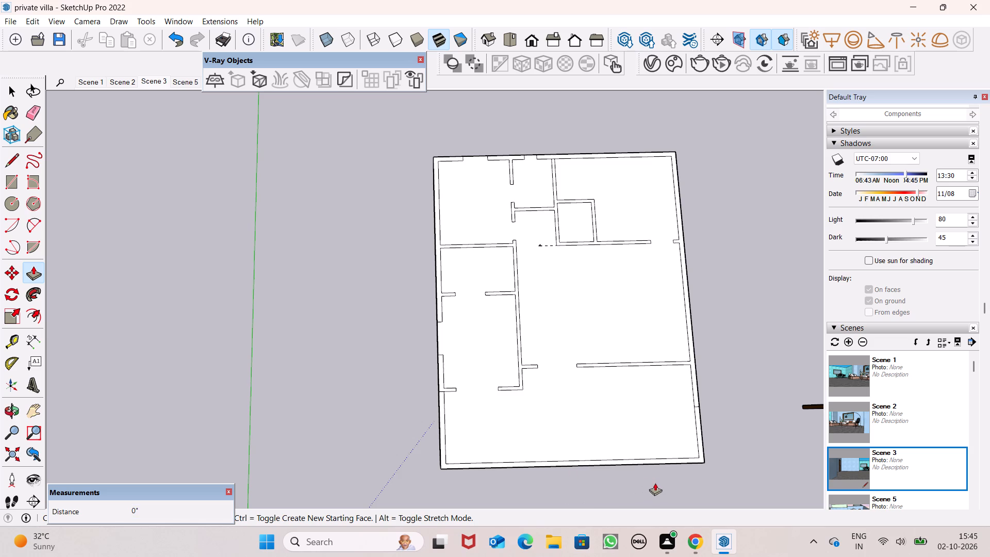
{"action": "scroll", "coordinate": [655, 483], "scroll_direction": "up", "scroll_amount": 5}
{"action": "scroll", "coordinate": [746, 424], "scroll_direction": "down", "scroll_amount": 17}
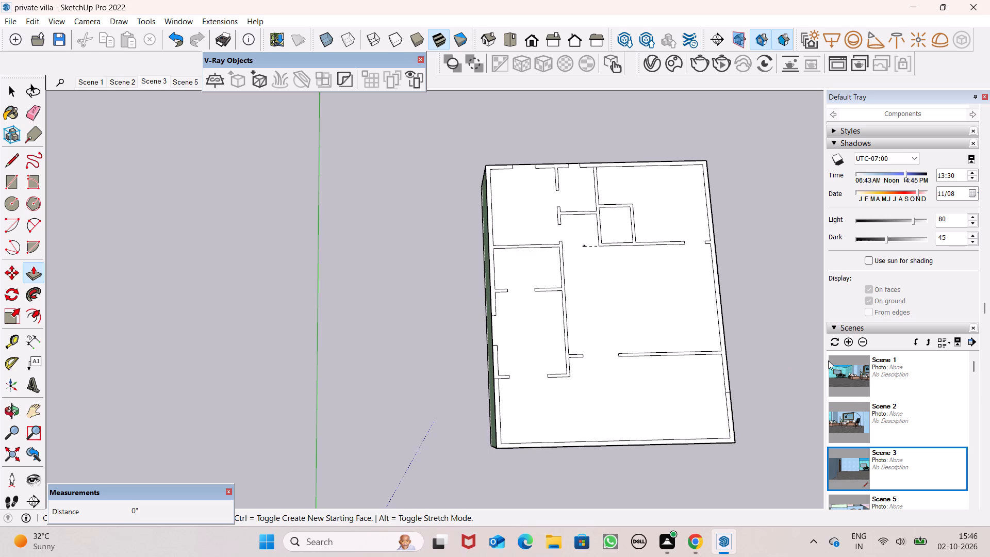
Review the saved interior views Scene 1, Scene 2 and Scene 3 in turn.
{"action": "double_click", "coordinate": [861, 367]}
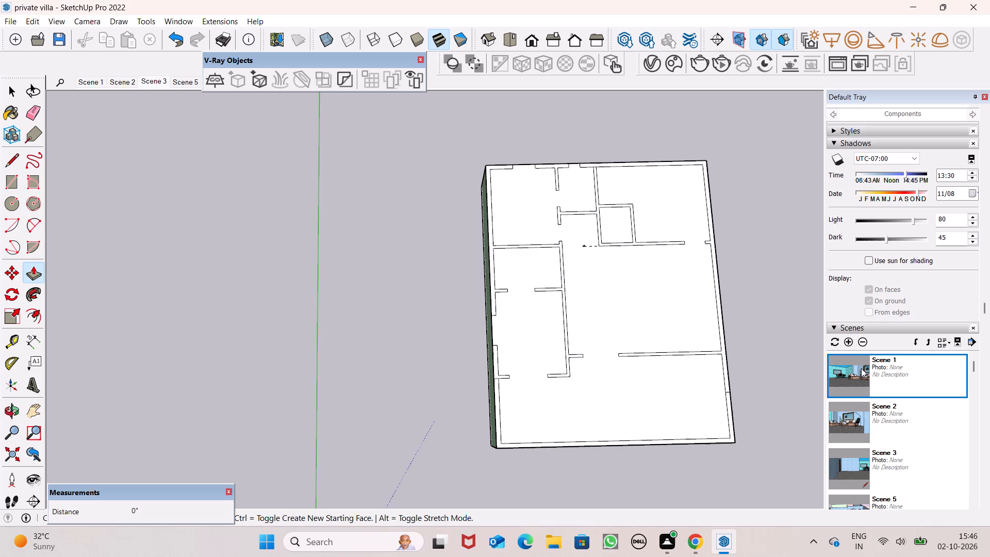
{"action": "double_click", "coordinate": [856, 372]}
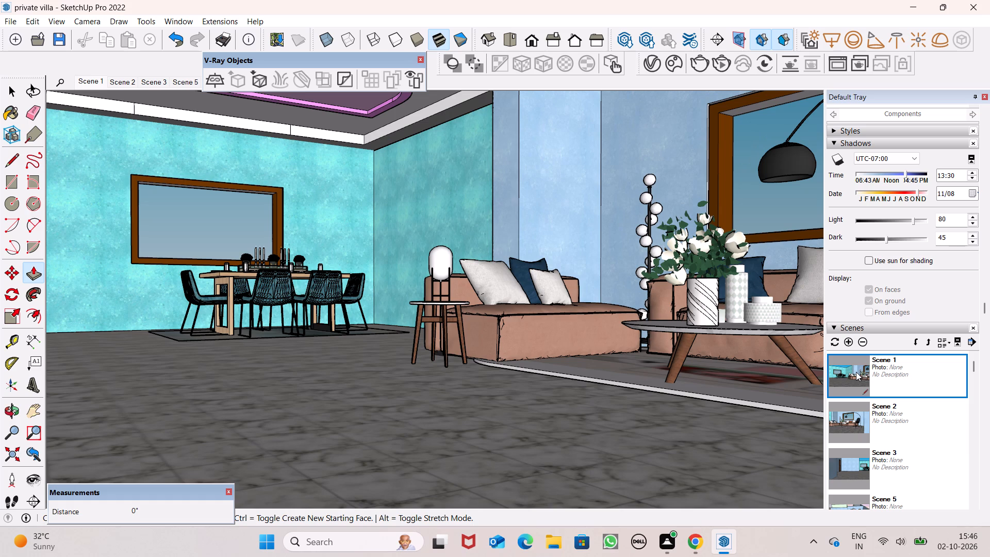
{"action": "left_click", "coordinate": [864, 419]}
{"action": "left_click", "coordinate": [863, 416]}
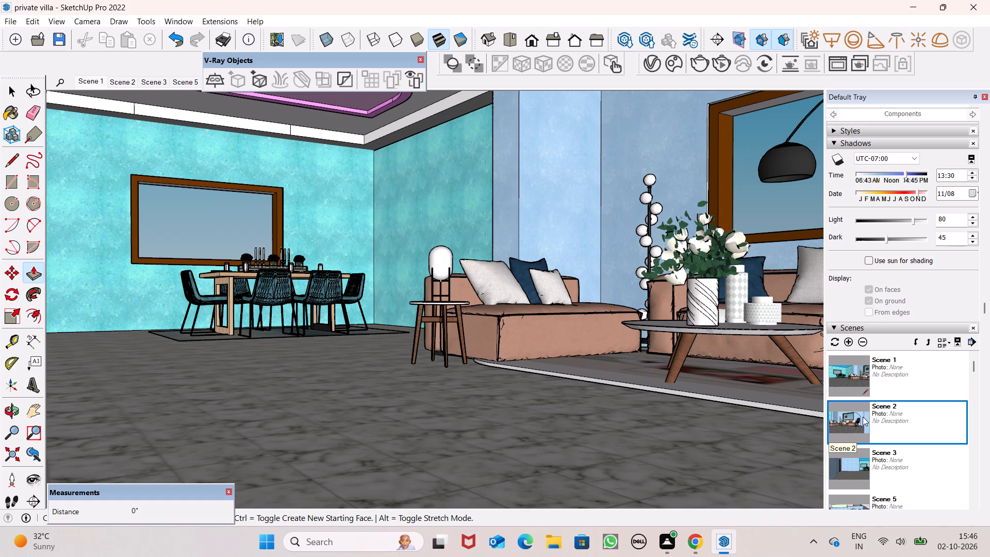
{"action": "double_click", "coordinate": [857, 418]}
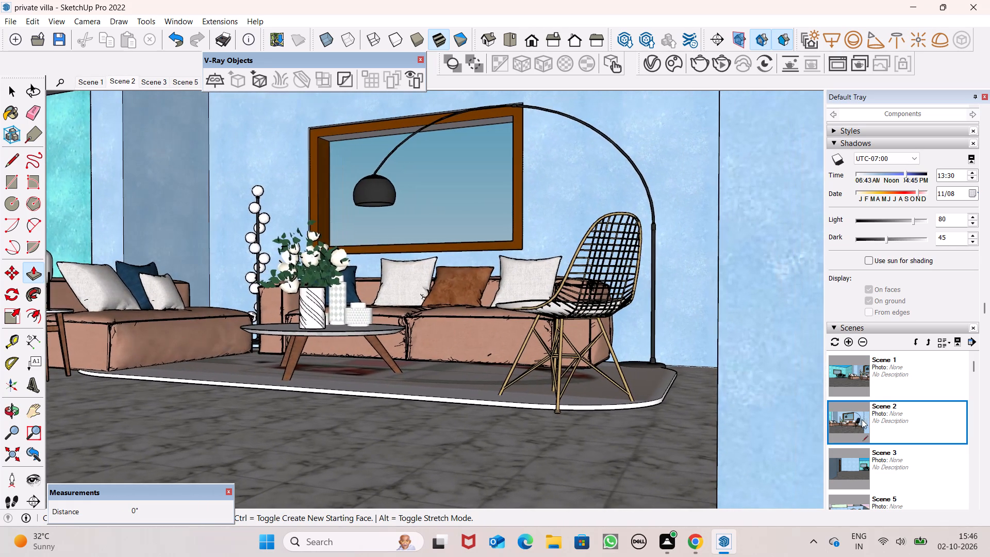
{"action": "double_click", "coordinate": [856, 454]}
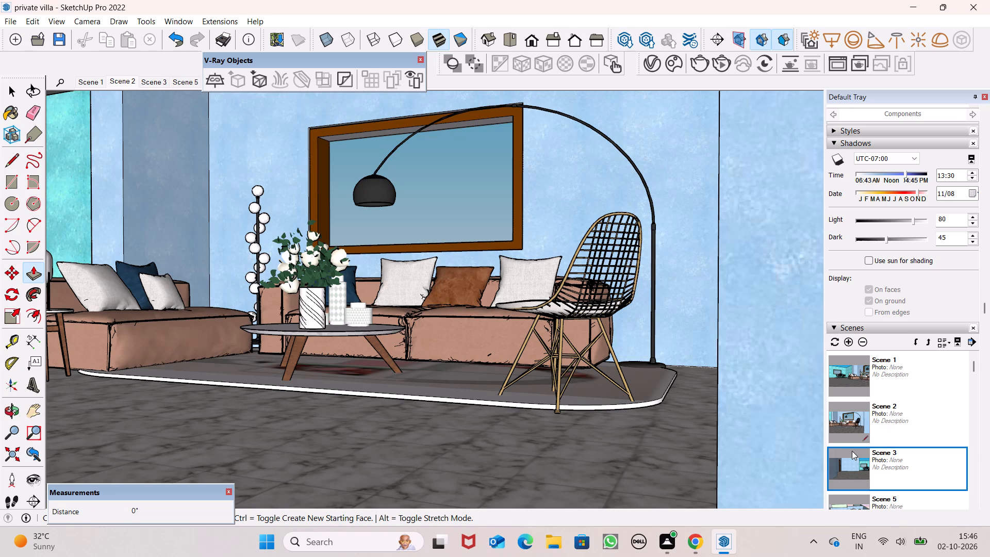
{"action": "double_click", "coordinate": [858, 462]}
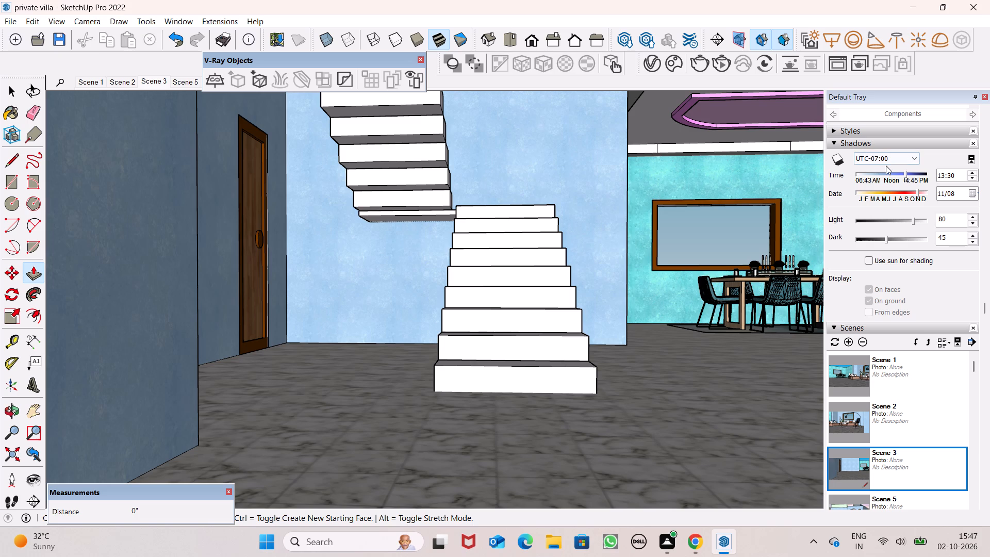
Return from the interior scene to an exterior overhead view and examine the partition layout on the villa's top face.
{"action": "scroll", "coordinate": [686, 230], "scroll_direction": "down", "scroll_amount": 2}
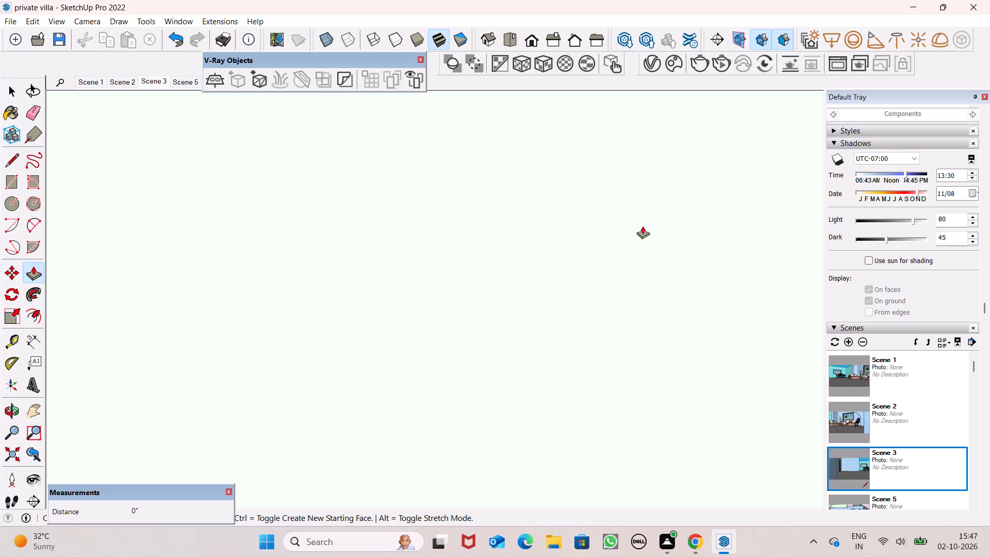
{"action": "scroll", "coordinate": [625, 272], "scroll_direction": "down", "scroll_amount": 20}
{"action": "scroll", "coordinate": [625, 272], "scroll_direction": "down", "scroll_amount": 19}
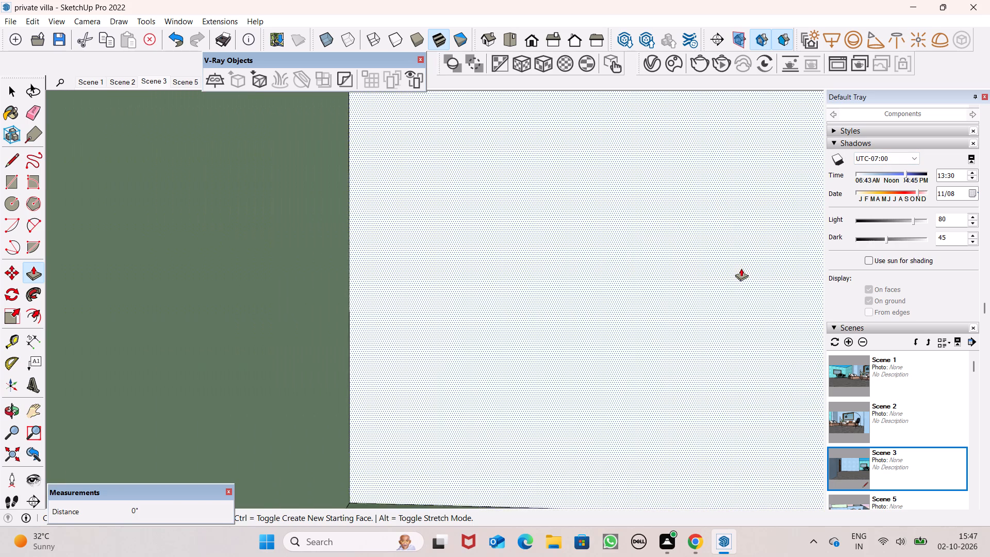
{"action": "scroll", "coordinate": [741, 268], "scroll_direction": "down", "scroll_amount": 20}
{"action": "scroll", "coordinate": [741, 268], "scroll_direction": "down", "scroll_amount": 16}
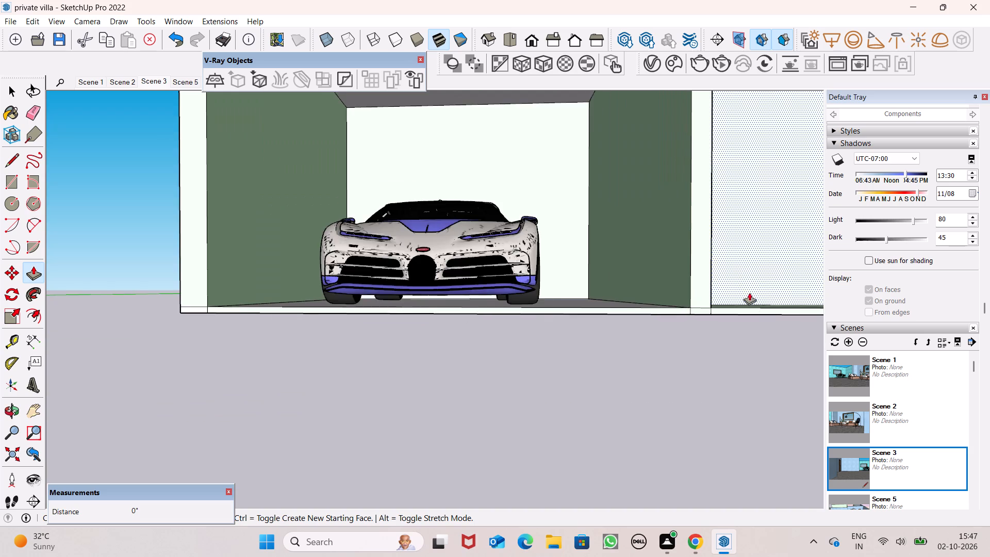
{"action": "scroll", "coordinate": [749, 292], "scroll_direction": "down", "scroll_amount": 12}
{"action": "scroll", "coordinate": [748, 288], "scroll_direction": "down", "scroll_amount": 20}
{"action": "scroll", "coordinate": [748, 288], "scroll_direction": "down", "scroll_amount": 2}
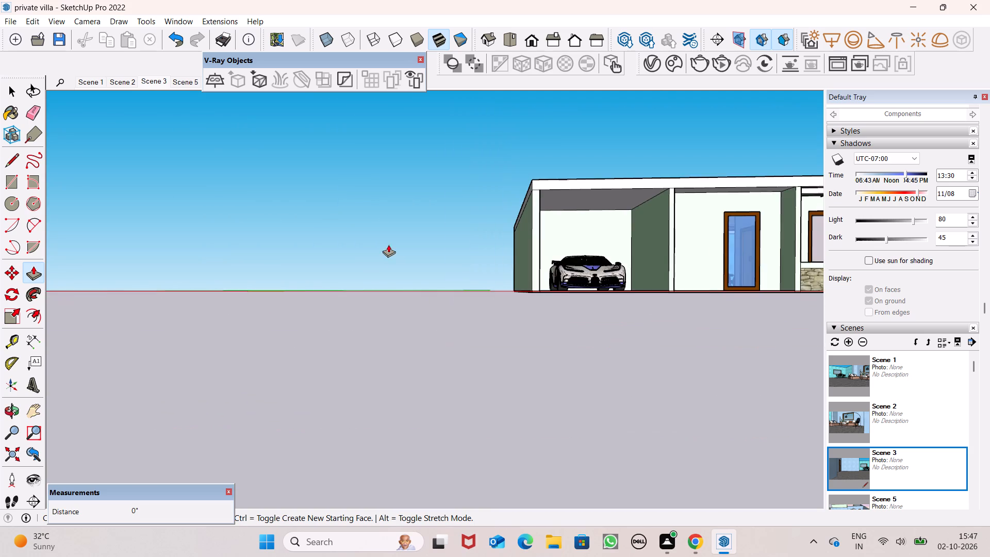
{"action": "scroll", "coordinate": [388, 244], "scroll_direction": "down", "scroll_amount": 20}
{"action": "scroll", "coordinate": [388, 244], "scroll_direction": "down", "scroll_amount": 18}
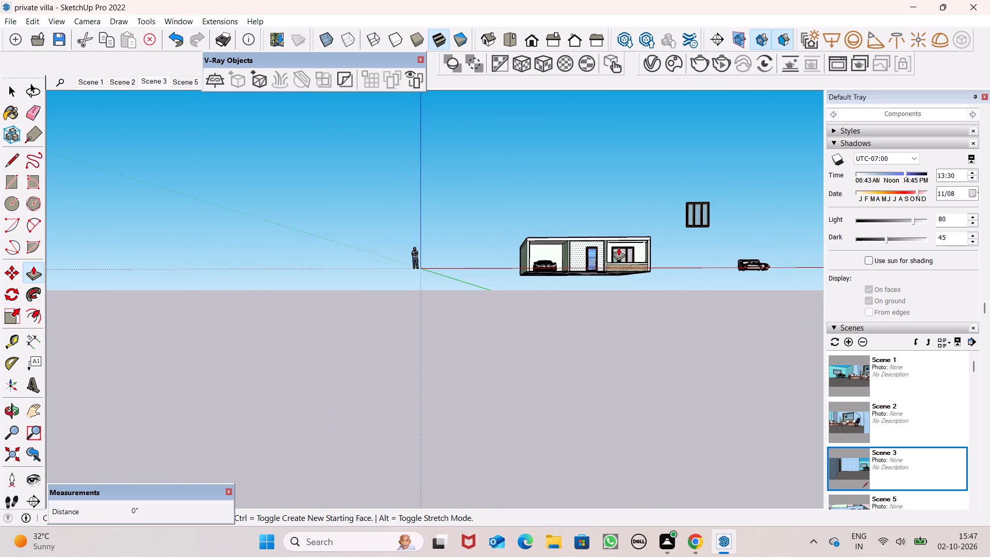
{"action": "middle_click_drag", "start_coordinate": [619, 247], "coordinate": [633, 407]}
{"action": "scroll", "coordinate": [629, 259], "scroll_direction": "up", "scroll_amount": 10}
{"action": "middle_click_drag", "start_coordinate": [622, 258], "coordinate": [660, 420]}
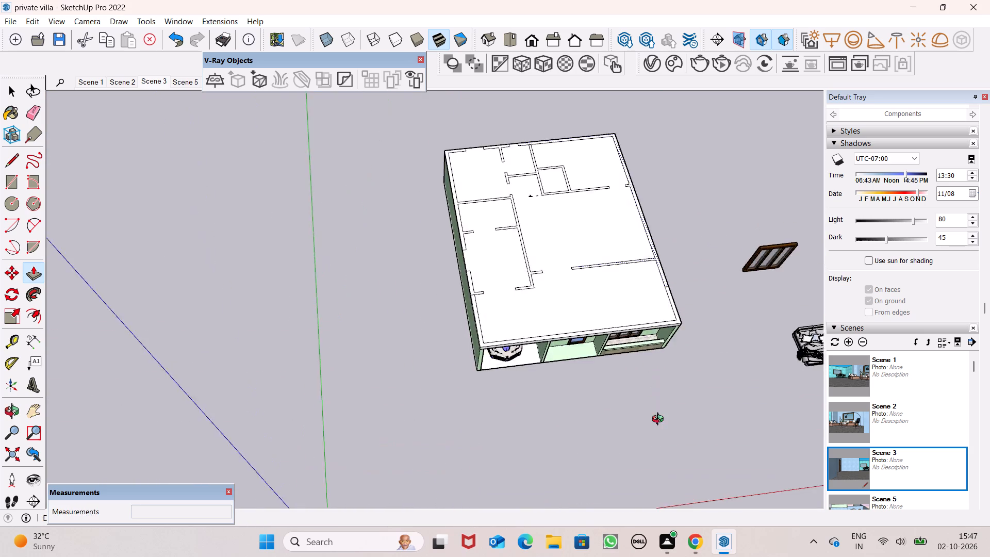
{"action": "middle_click_drag", "start_coordinate": [660, 420], "coordinate": [655, 435]}
{"action": "scroll", "coordinate": [559, 386], "scroll_direction": "up", "scroll_amount": 7}
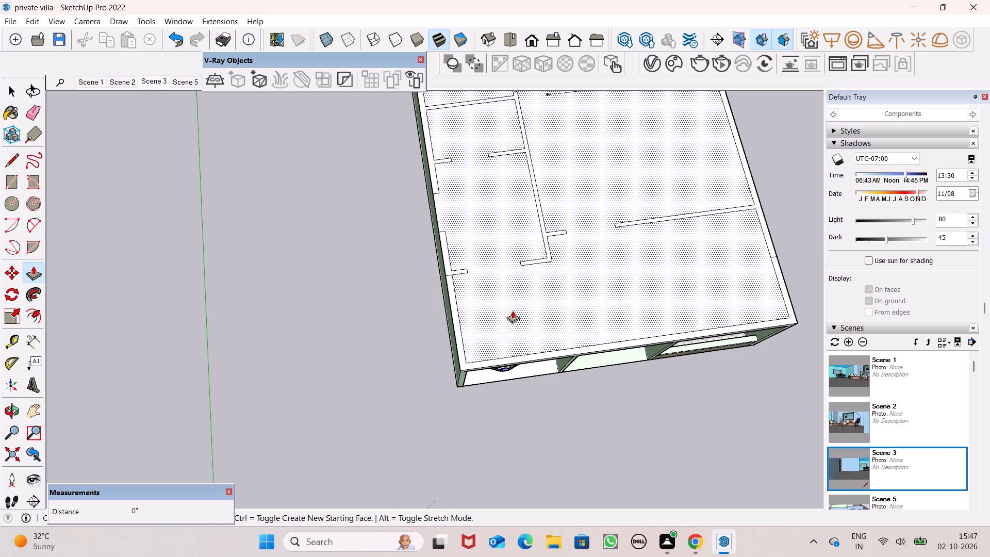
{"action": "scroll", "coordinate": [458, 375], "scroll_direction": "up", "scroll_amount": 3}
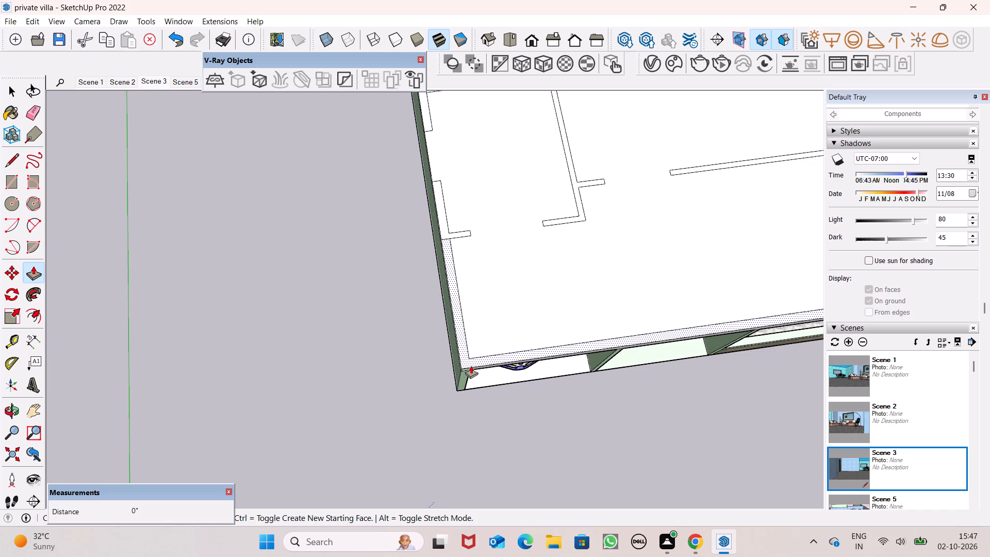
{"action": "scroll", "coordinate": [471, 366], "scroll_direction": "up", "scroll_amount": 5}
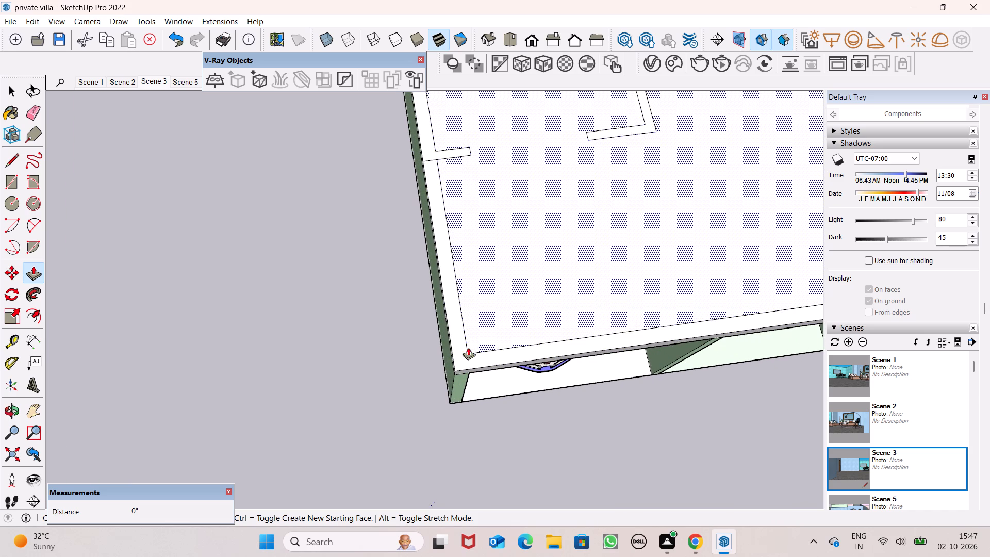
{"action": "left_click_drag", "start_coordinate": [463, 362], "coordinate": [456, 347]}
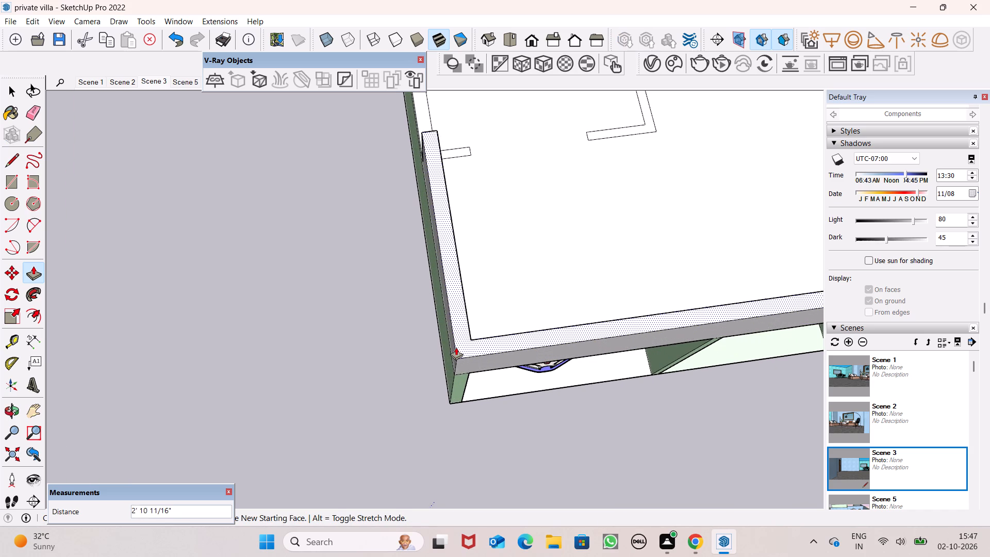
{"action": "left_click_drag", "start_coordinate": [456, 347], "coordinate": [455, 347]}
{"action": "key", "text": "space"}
Push/Pull the villa's left outer wall outline and the connected left-room partitions up 10' from the top face.
{"action": "scroll", "coordinate": [454, 368], "scroll_direction": "down", "scroll_amount": 16}
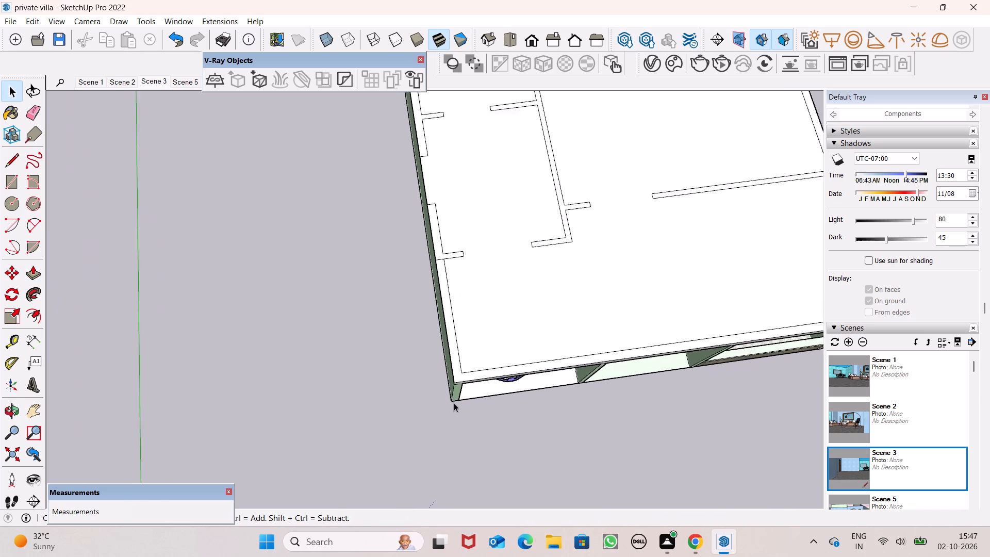
{"action": "scroll", "coordinate": [453, 378], "scroll_direction": "down", "scroll_amount": 7}
{"action": "scroll", "coordinate": [432, 259], "scroll_direction": "up", "scroll_amount": 7}
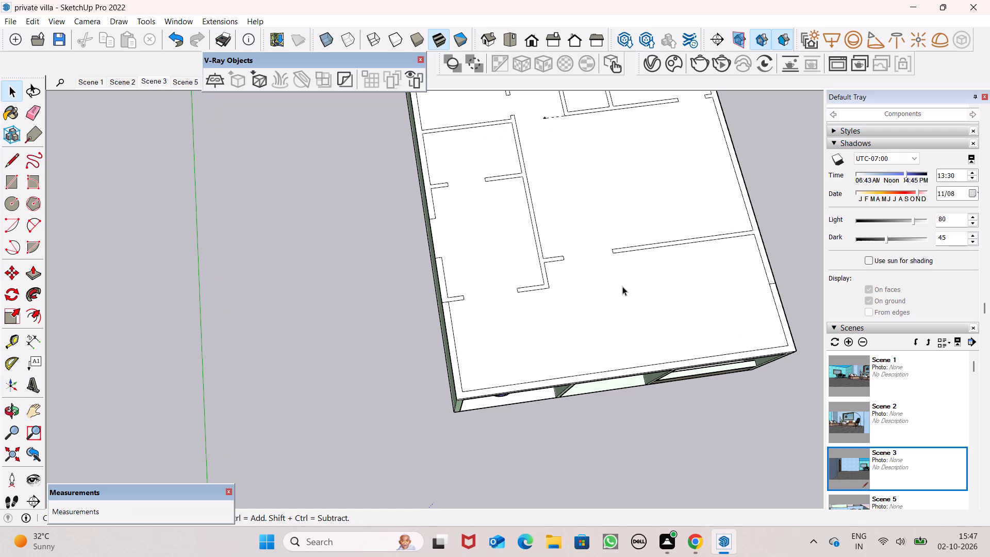
{"action": "scroll", "coordinate": [769, 380], "scroll_direction": "down", "scroll_amount": 3}
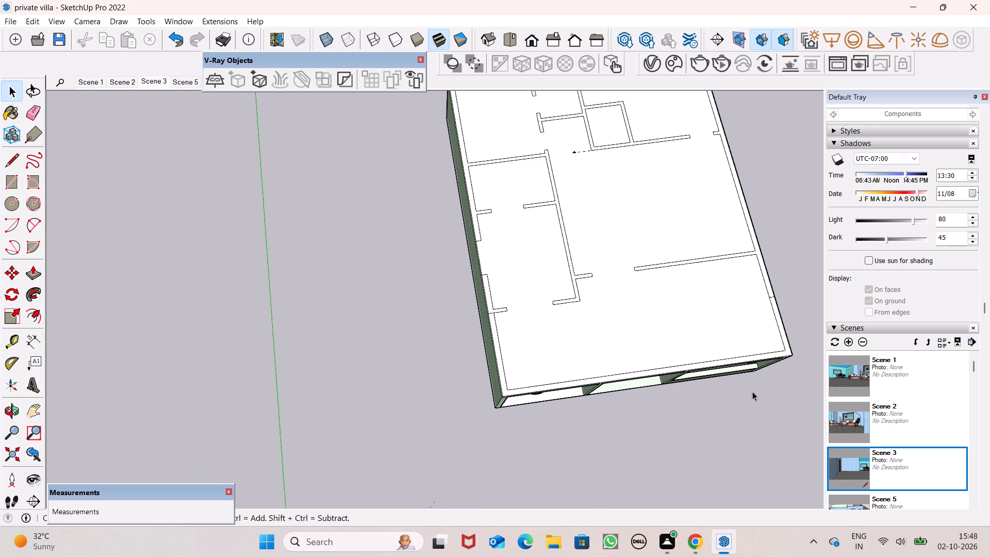
{"action": "scroll", "coordinate": [576, 199], "scroll_direction": "down", "scroll_amount": 11}
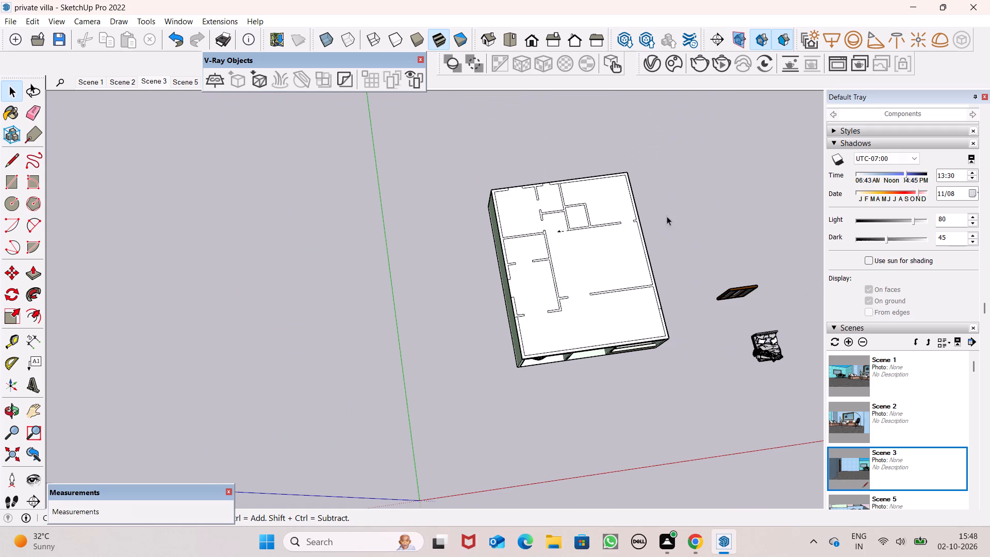
{"action": "scroll", "coordinate": [653, 284], "scroll_direction": "up", "scroll_amount": 8}
{"action": "middle_click_drag", "start_coordinate": [649, 322], "coordinate": [640, 294]}
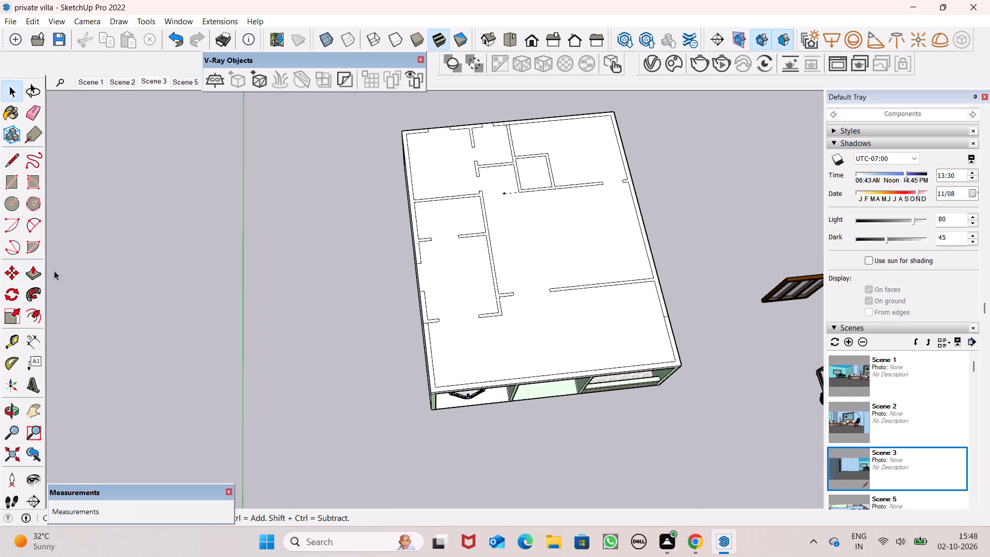
{"action": "left_click", "coordinate": [33, 277]}
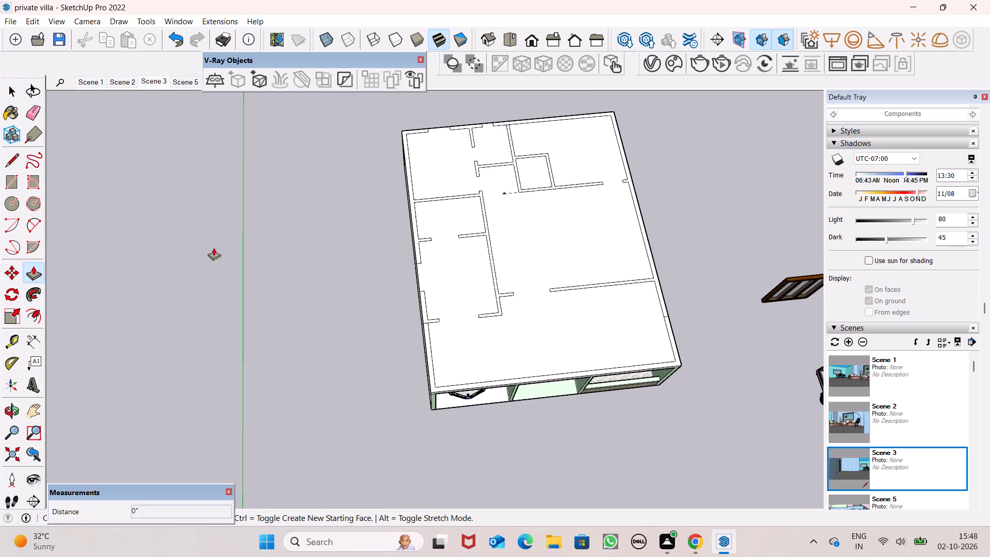
{"action": "scroll", "coordinate": [418, 253], "scroll_direction": "up", "scroll_amount": 7}
{"action": "left_click_drag", "start_coordinate": [420, 259], "coordinate": [420, 263]}
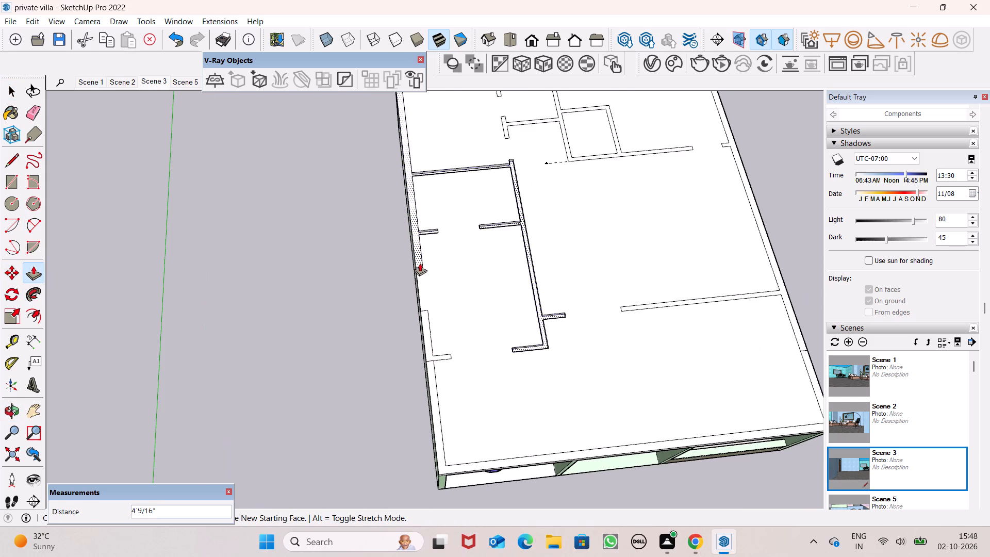
{"action": "left_click_drag", "start_coordinate": [420, 263], "coordinate": [390, 215]}
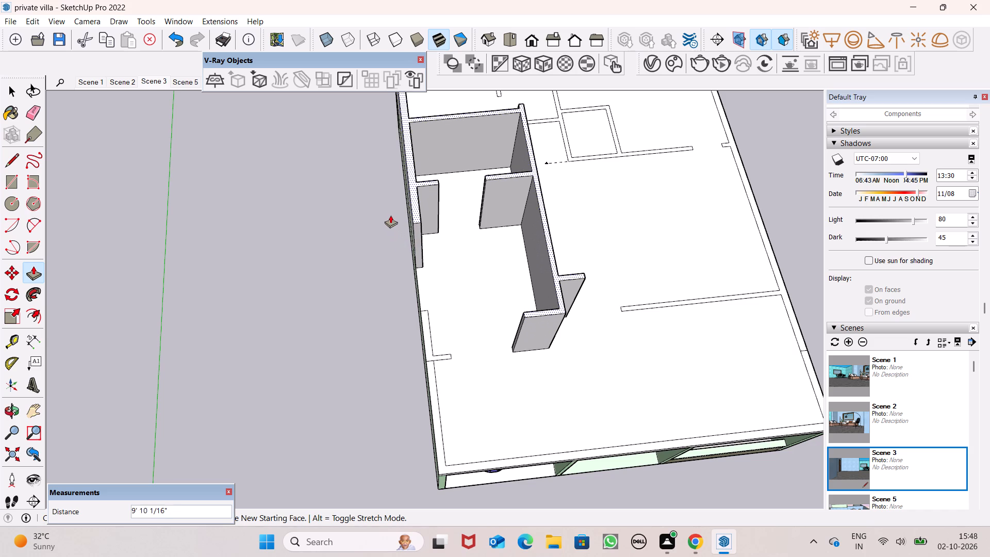
{"action": "left_click_drag", "start_coordinate": [390, 215], "coordinate": [383, 196]}
{"action": "type", "text": "10'"}
{"action": "key", "text": "Return"}
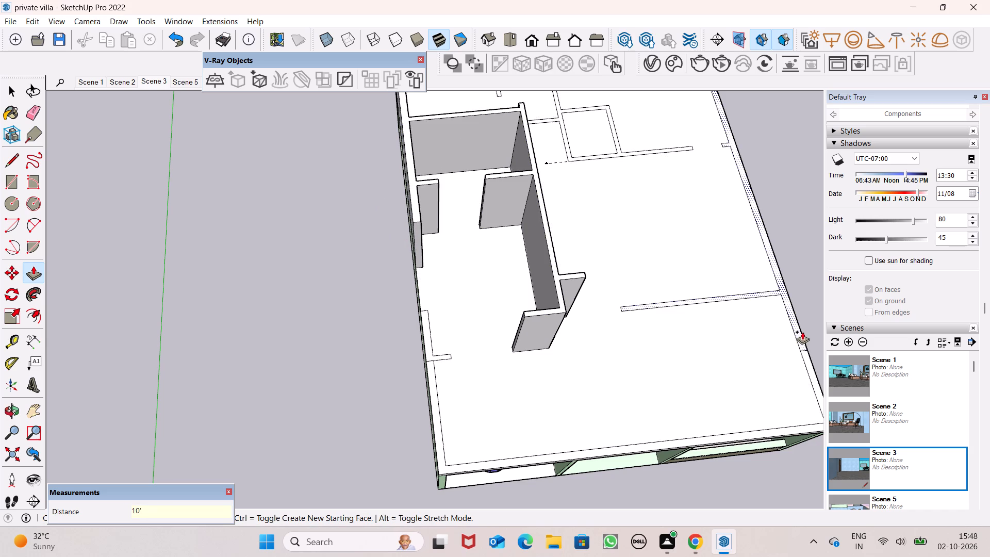
Push/Pull the right outer wall outline, with its connected rear wall and front cross partition, up 10'.
{"action": "left_click_drag", "start_coordinate": [798, 332], "coordinate": [793, 321]}
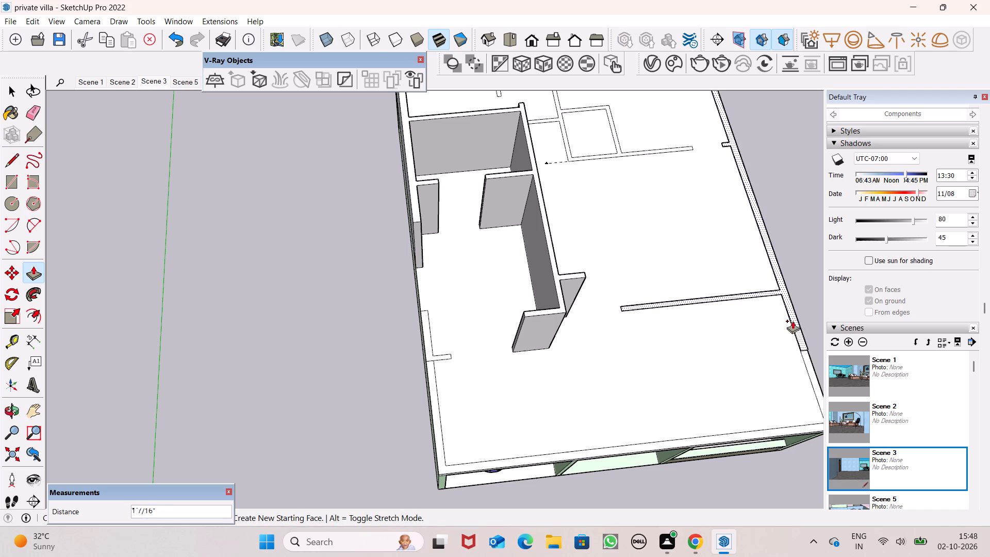
{"action": "left_click_drag", "start_coordinate": [793, 321], "coordinate": [762, 225]}
{"action": "key", "text": "1"}
{"action": "type", "text": "0'"}
{"action": "key", "text": "Return"}
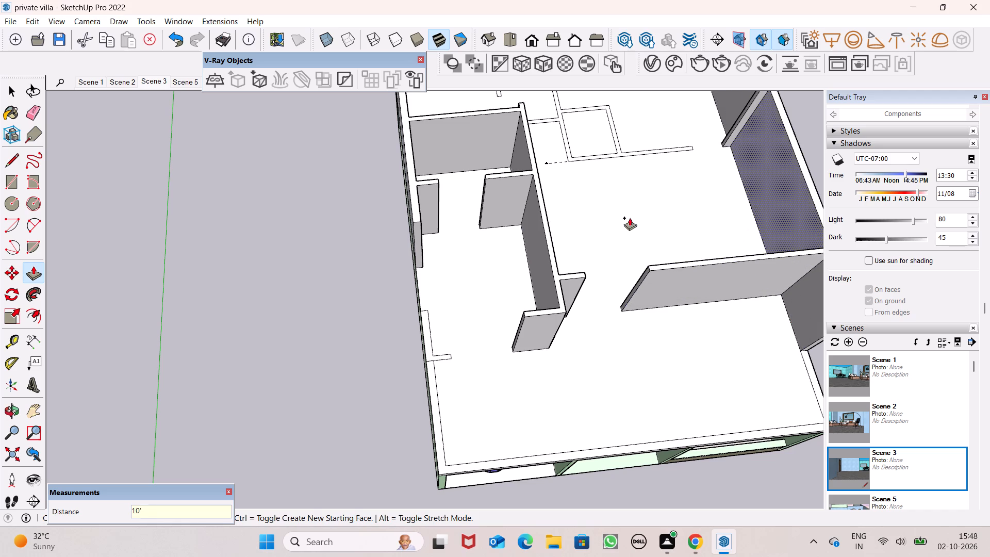
Push/Pull the connected partitions around the small rear-middle rooms up 10', including the square enclosure and long cross wall.
{"action": "scroll", "coordinate": [630, 218], "scroll_direction": "down", "scroll_amount": 15}
{"action": "scroll", "coordinate": [605, 244], "scroll_direction": "down", "scroll_amount": 6}
{"action": "scroll", "coordinate": [579, 121], "scroll_direction": "up", "scroll_amount": 5}
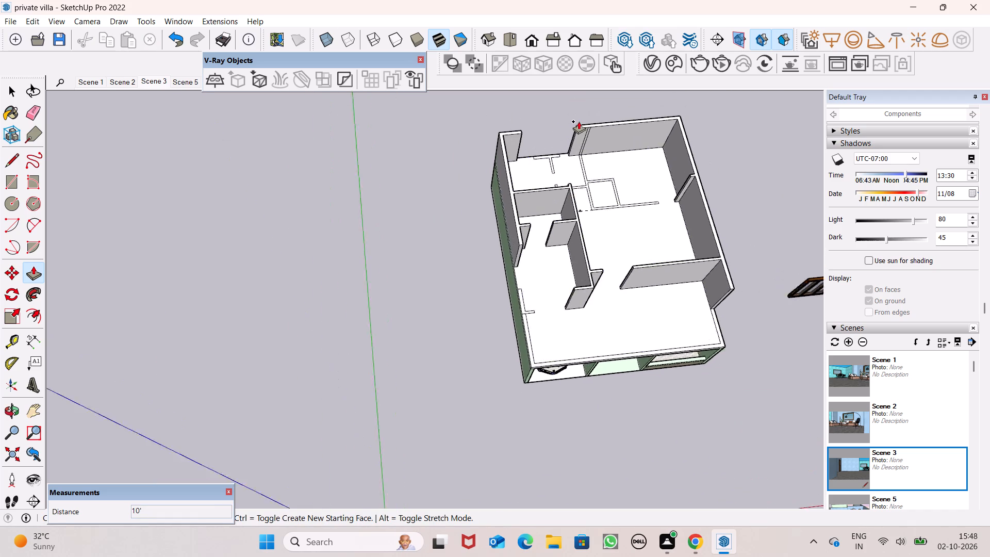
{"action": "scroll", "coordinate": [579, 121], "scroll_direction": "up", "scroll_amount": 15}
{"action": "scroll", "coordinate": [581, 155], "scroll_direction": "down", "scroll_amount": 1}
{"action": "scroll", "coordinate": [581, 155], "scroll_direction": "up", "scroll_amount": 4}
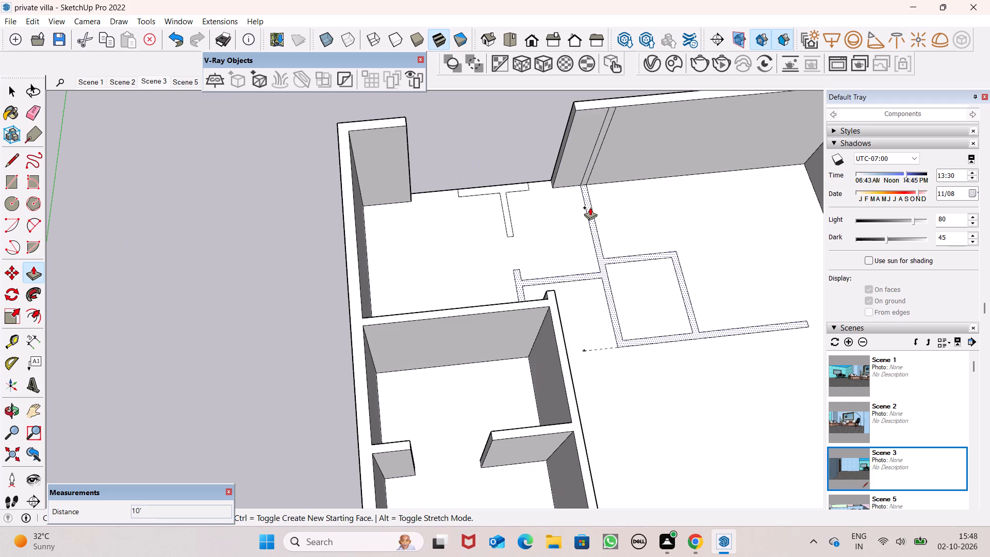
{"action": "left_click_drag", "start_coordinate": [590, 208], "coordinate": [607, 191]}
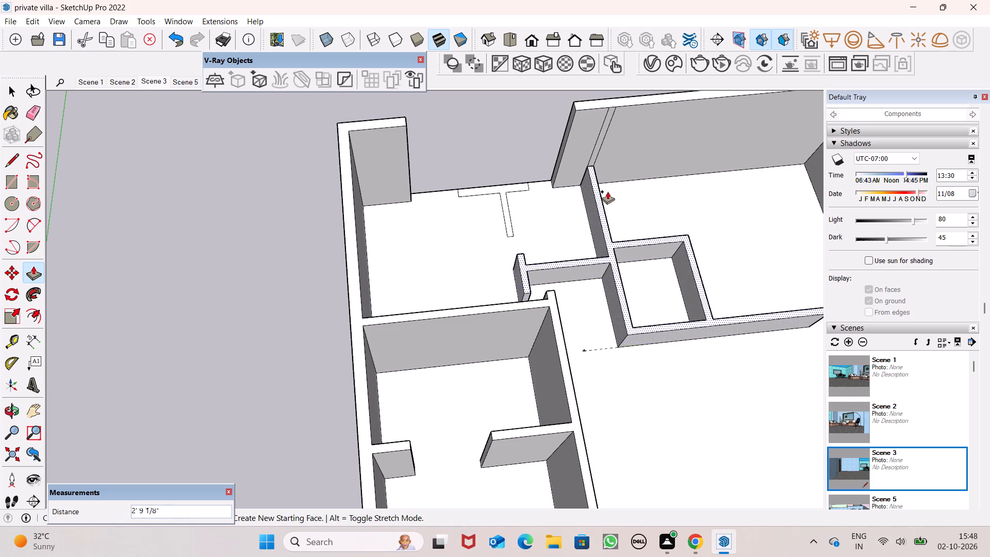
{"action": "left_click_drag", "start_coordinate": [607, 191], "coordinate": [613, 139]}
{"action": "type", "text": "10'"}
{"action": "left_click_drag", "start_coordinate": [613, 139], "coordinate": [615, 136]}
{"action": "key", "text": "Return"}
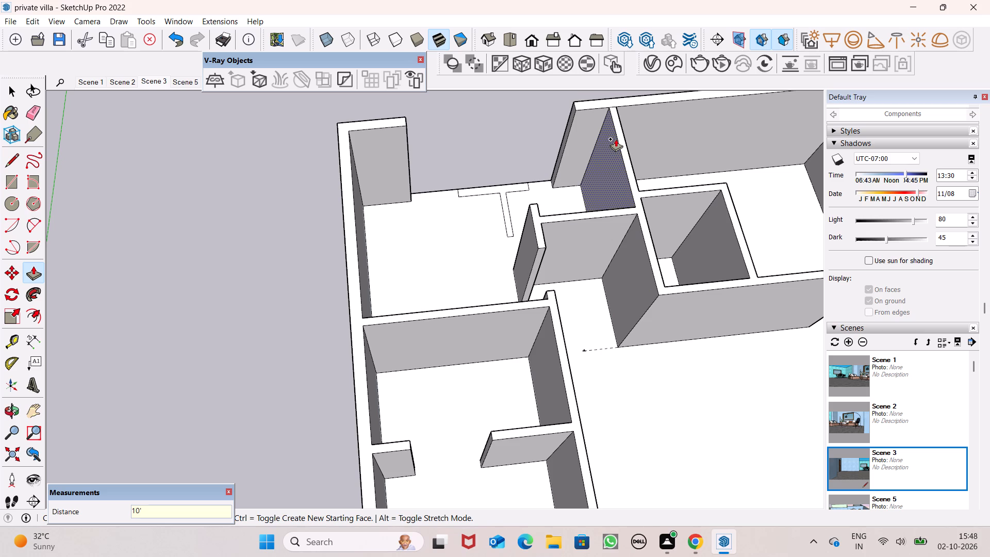
Push/Pull the T-shaped wall piece between the rear wall openings up 10', level with the neighbouring walls.
{"action": "left_click_drag", "start_coordinate": [503, 187], "coordinate": [459, 171]}
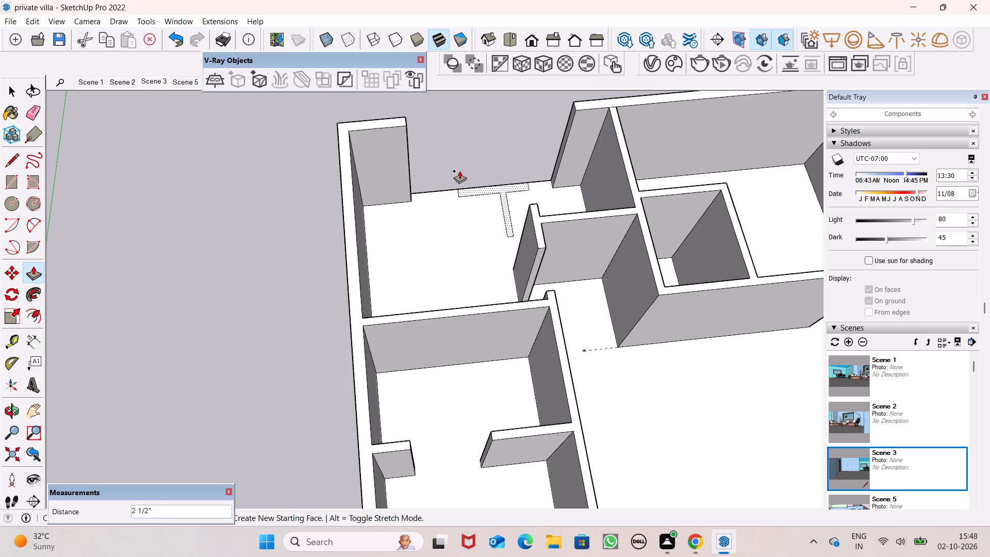
{"action": "left_click_drag", "start_coordinate": [459, 171], "coordinate": [398, 126]}
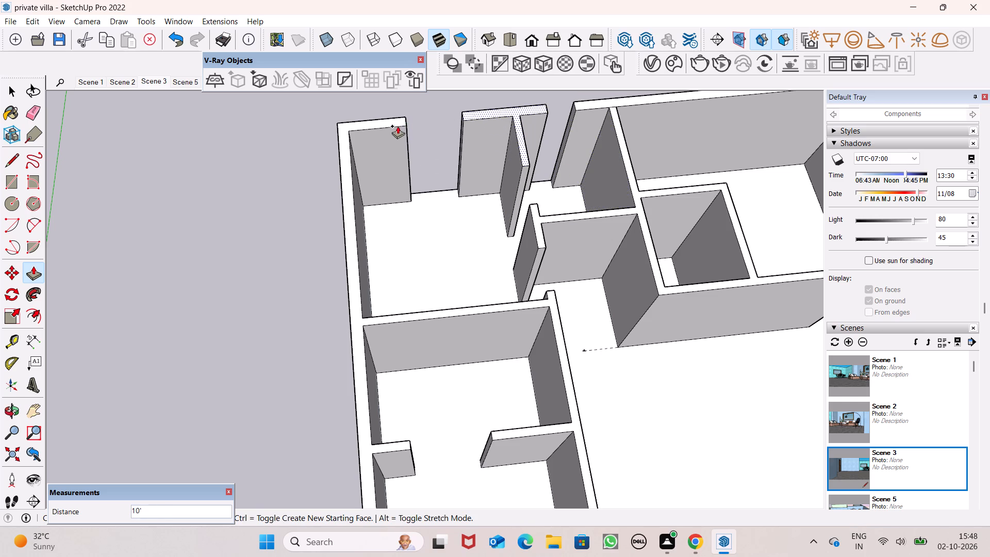
Push/Pull the short L-shaped wall piece on the left outer side near the front up 10', matching the raised walls.
{"action": "scroll", "coordinate": [521, 202], "scroll_direction": "down", "scroll_amount": 7}
{"action": "scroll", "coordinate": [461, 161], "scroll_direction": "down", "scroll_amount": 10}
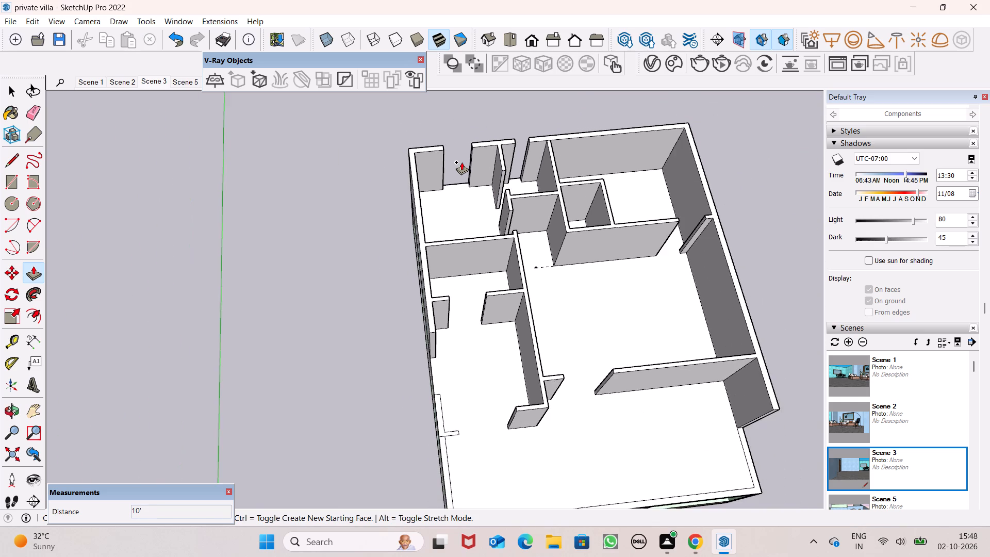
{"action": "scroll", "coordinate": [461, 162], "scroll_direction": "down", "scroll_amount": 9}
{"action": "scroll", "coordinate": [555, 394], "scroll_direction": "up", "scroll_amount": 8}
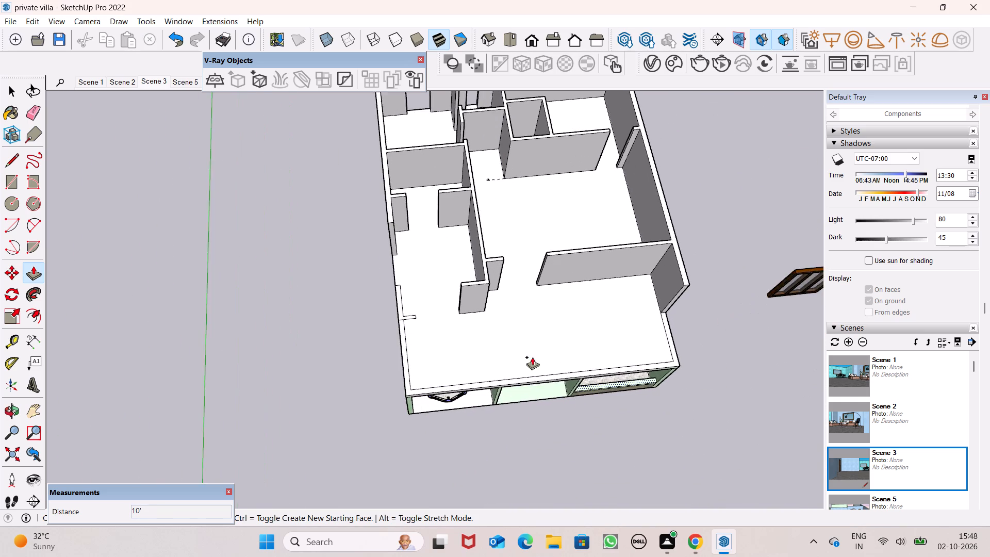
{"action": "scroll", "coordinate": [485, 348], "scroll_direction": "up", "scroll_amount": 8}
{"action": "scroll", "coordinate": [350, 264], "scroll_direction": "up", "scroll_amount": 6}
{"action": "scroll", "coordinate": [322, 283], "scroll_direction": "down", "scroll_amount": 3}
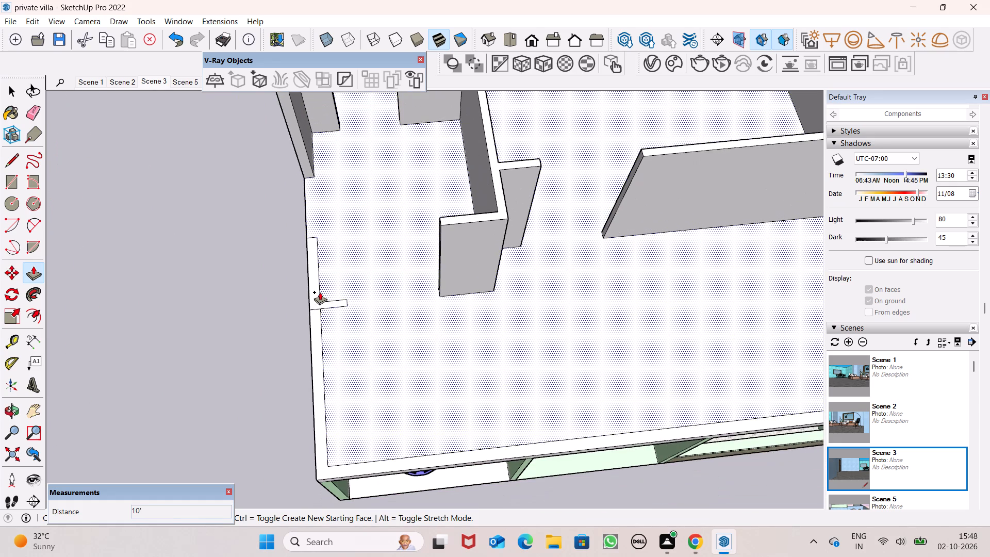
{"action": "left_click_drag", "start_coordinate": [314, 295], "coordinate": [411, 248]}
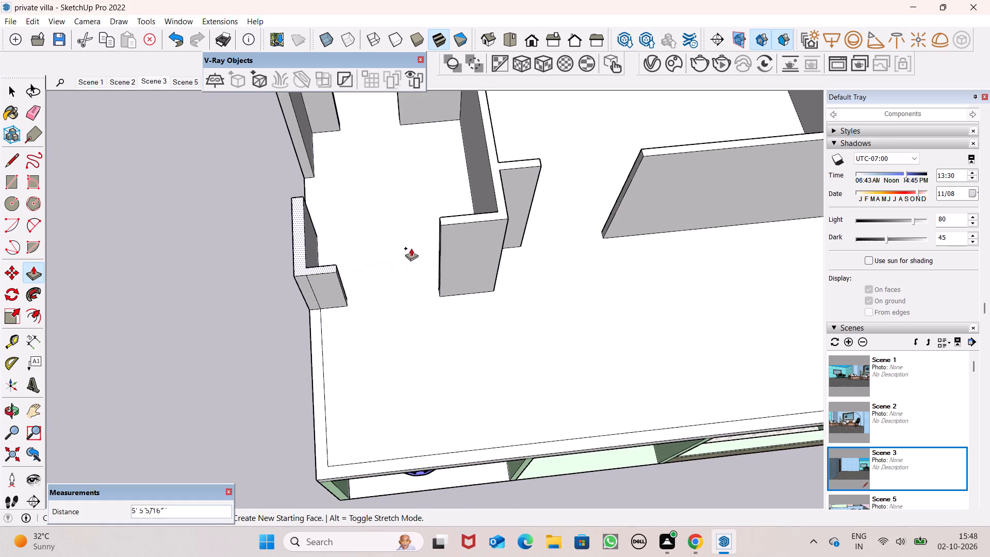
{"action": "left_click_drag", "start_coordinate": [411, 248], "coordinate": [450, 219]}
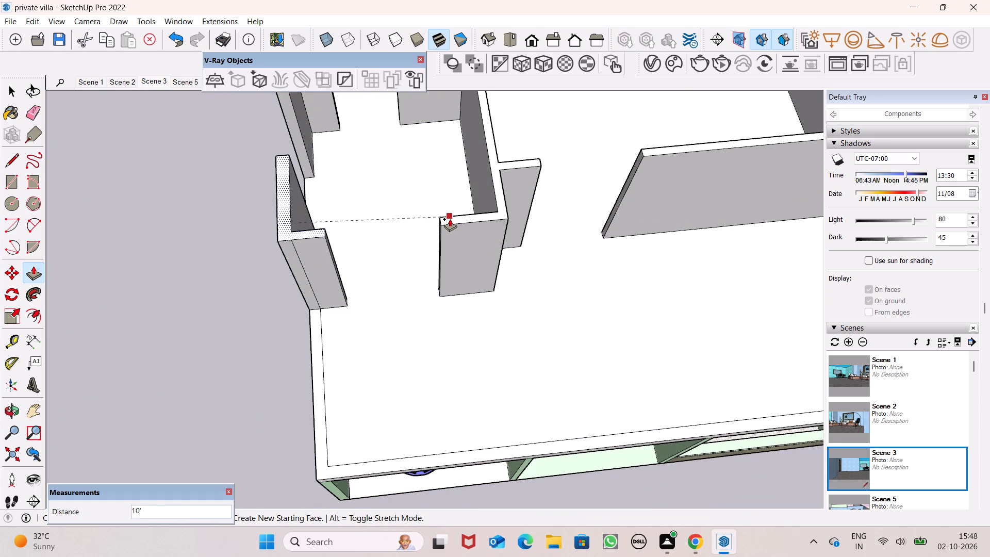
Examine the raised upper-floor walls and the villa's front from above, with the Select tool made ready.
{"action": "scroll", "coordinate": [387, 231], "scroll_direction": "down", "scroll_amount": 10}
{"action": "scroll", "coordinate": [399, 225], "scroll_direction": "up", "scroll_amount": 1}
{"action": "scroll", "coordinate": [399, 225], "scroll_direction": "down", "scroll_amount": 2}
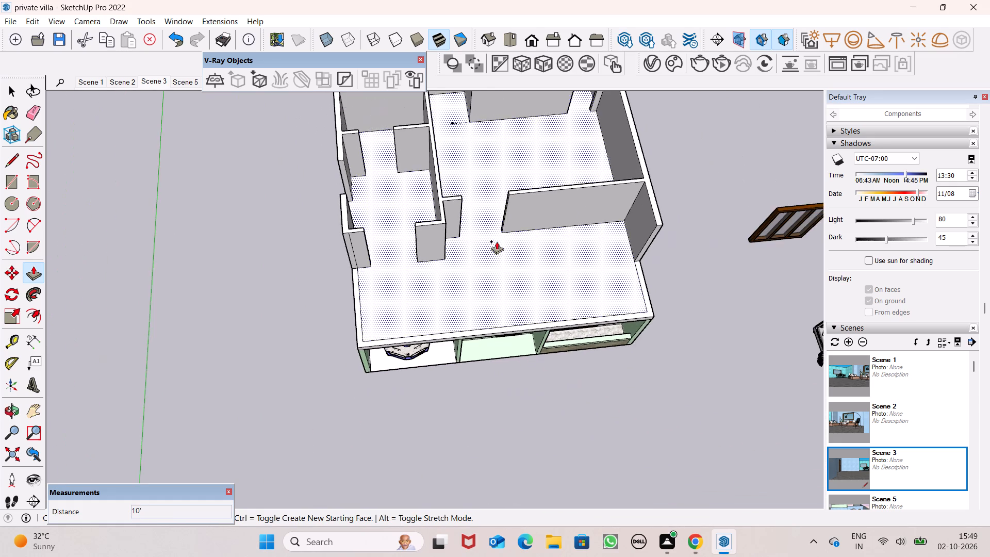
{"action": "scroll", "coordinate": [497, 241], "scroll_direction": "down", "scroll_amount": 11}
{"action": "scroll", "coordinate": [615, 267], "scroll_direction": "down", "scroll_amount": 7}
{"action": "scroll", "coordinate": [578, 290], "scroll_direction": "down", "scroll_amount": 2}
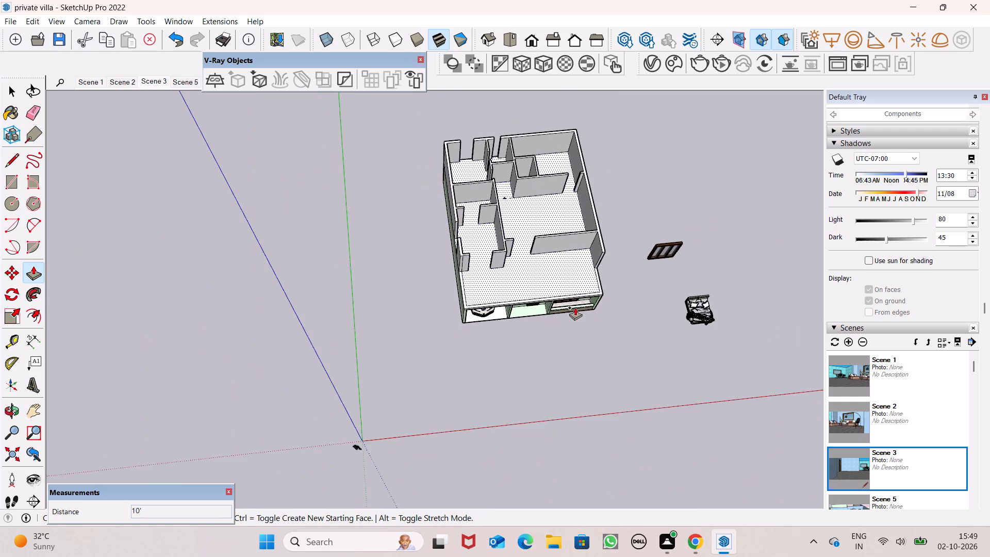
{"action": "middle_click_drag", "start_coordinate": [574, 308], "coordinate": [567, 236]}
{"action": "key", "text": "space"}
{"action": "scroll", "coordinate": [548, 271], "scroll_direction": "up", "scroll_amount": 6}
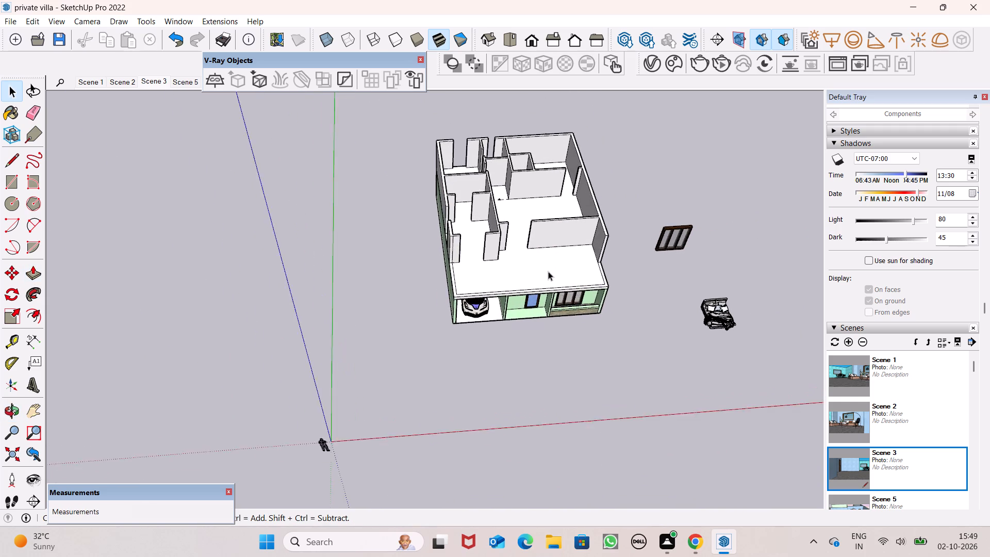
Examine the upper-floor walls and their openings from above, from the front and from the rear of the villa.
{"action": "scroll", "coordinate": [548, 271], "scroll_direction": "up", "scroll_amount": 2}
{"action": "middle_click_drag", "start_coordinate": [548, 275], "coordinate": [568, 417]}
{"action": "scroll", "coordinate": [516, 389], "scroll_direction": "up", "scroll_amount": 8}
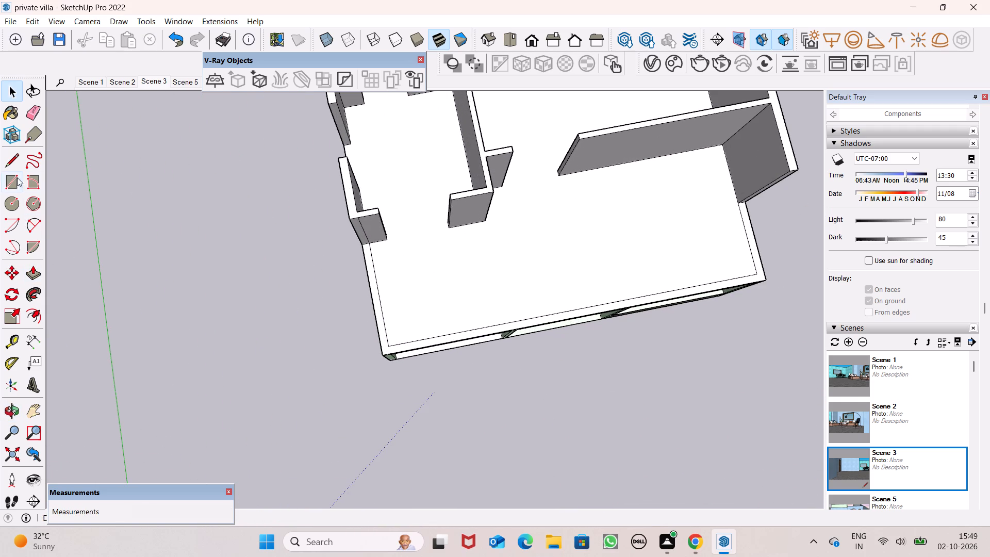
{"action": "scroll", "coordinate": [559, 308], "scroll_direction": "down", "scroll_amount": 12}
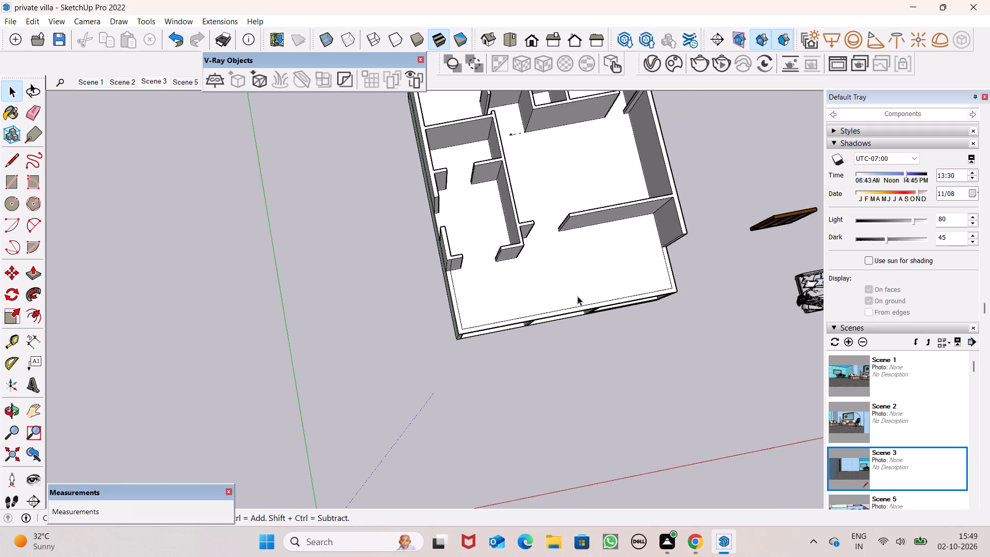
{"action": "scroll", "coordinate": [583, 294], "scroll_direction": "down", "scroll_amount": 2}
{"action": "scroll", "coordinate": [583, 294], "scroll_direction": "up", "scroll_amount": 1}
{"action": "scroll", "coordinate": [583, 294], "scroll_direction": "down", "scroll_amount": 3}
{"action": "scroll", "coordinate": [668, 57], "scroll_direction": "up", "scroll_amount": 4}
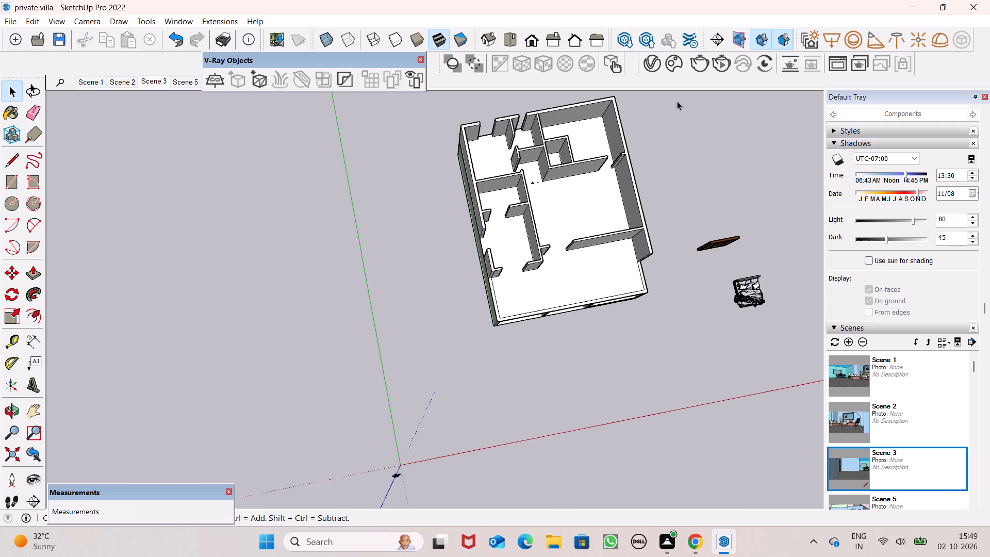
{"action": "scroll", "coordinate": [618, 249], "scroll_direction": "down", "scroll_amount": 5}
{"action": "scroll", "coordinate": [539, 241], "scroll_direction": "down", "scroll_amount": 5}
{"action": "middle_click_drag", "start_coordinate": [624, 231], "coordinate": [473, 226]}
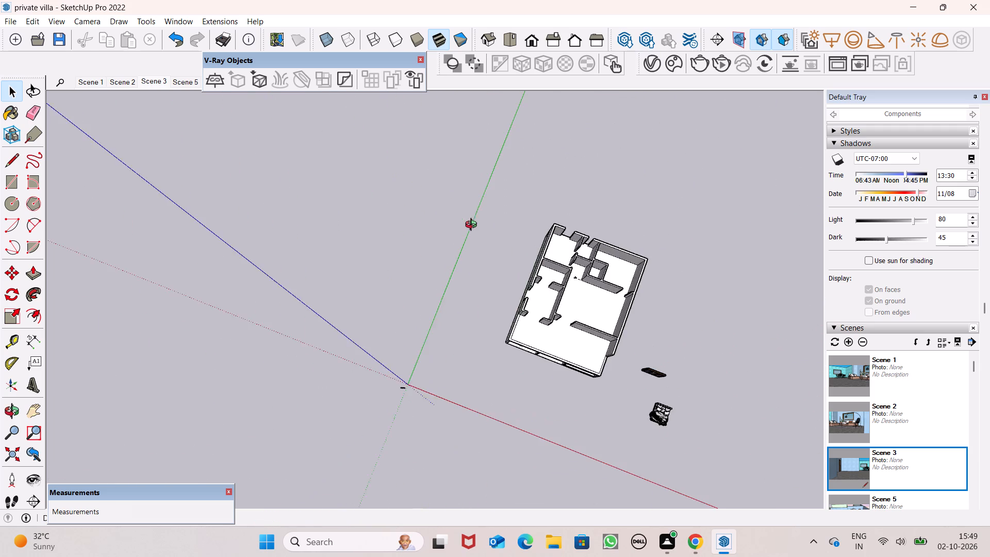
{"action": "middle_click_drag", "start_coordinate": [473, 226], "coordinate": [302, 0]}
{"action": "scroll", "coordinate": [352, 158], "scroll_direction": "up", "scroll_amount": 1}
{"action": "scroll", "coordinate": [619, 305], "scroll_direction": "up", "scroll_amount": 4}
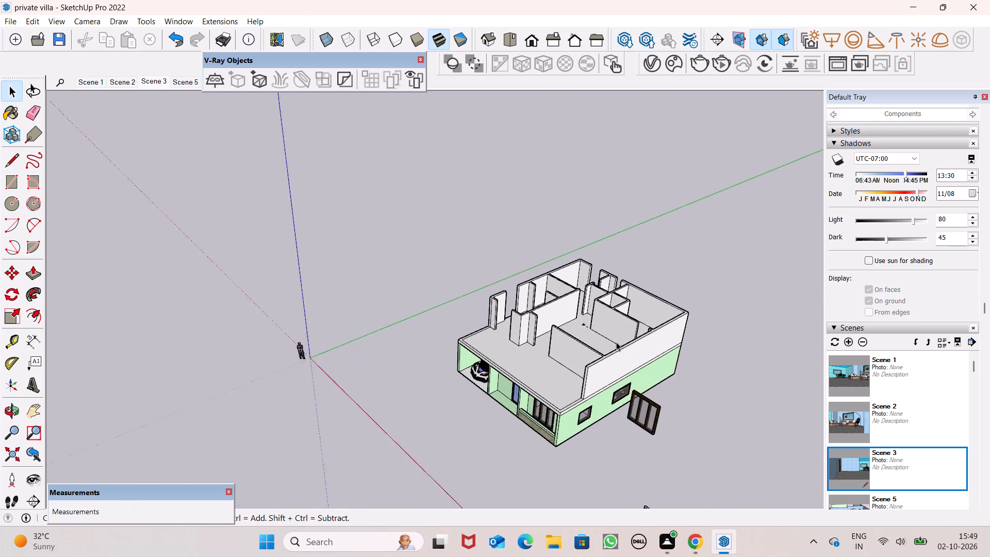
{"action": "scroll", "coordinate": [616, 342], "scroll_direction": "up", "scroll_amount": 3}
{"action": "middle_click_drag", "start_coordinate": [609, 352], "coordinate": [102, 343]}
{"action": "scroll", "coordinate": [432, 484], "scroll_direction": "up", "scroll_amount": 4}
{"action": "middle_click_drag", "start_coordinate": [426, 478], "coordinate": [420, 437]}
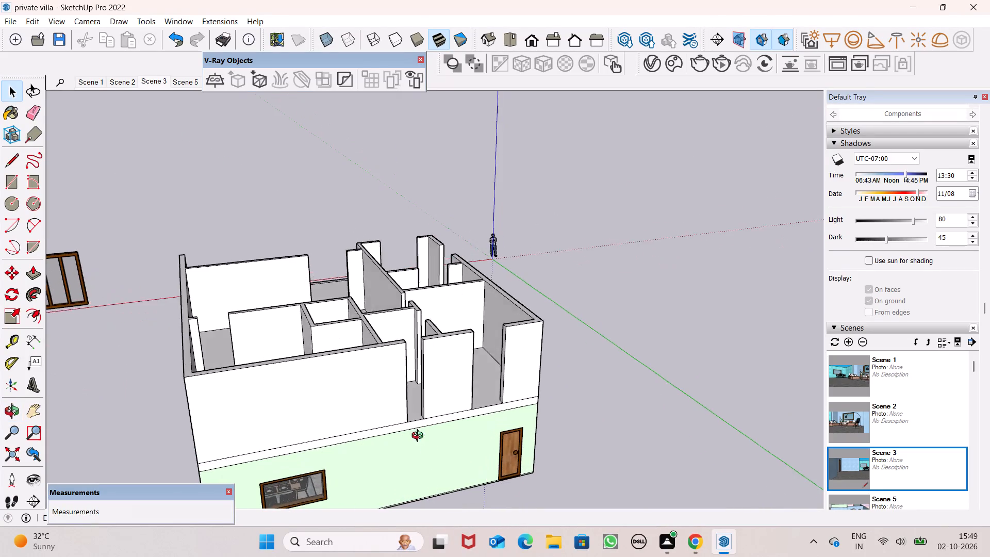
{"action": "middle_click_drag", "start_coordinate": [420, 437], "coordinate": [402, 425]}
{"action": "scroll", "coordinate": [387, 363], "scroll_direction": "up", "scroll_amount": 8}
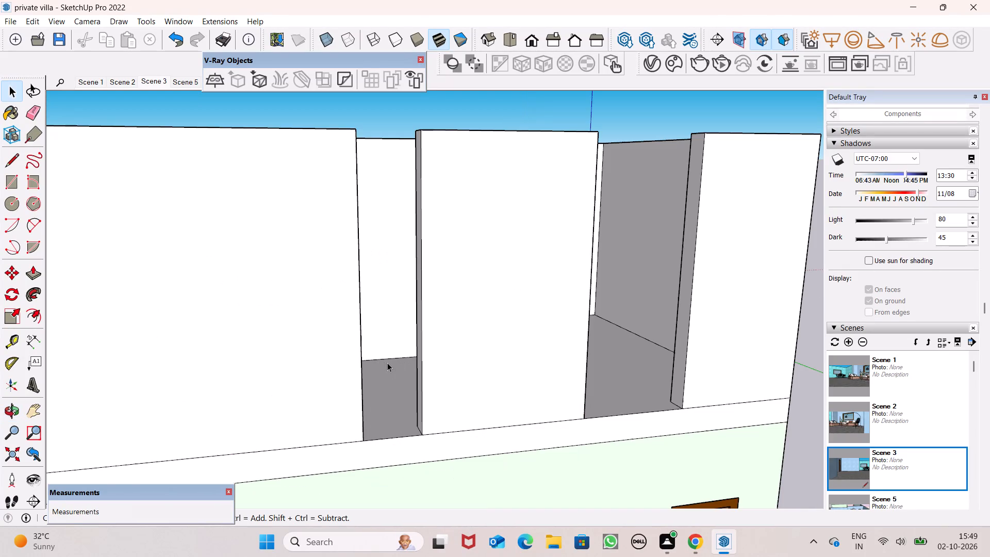
{"action": "middle_click_drag", "start_coordinate": [387, 362], "coordinate": [393, 428]}
{"action": "scroll", "coordinate": [387, 362], "scroll_direction": "up", "scroll_amount": 1}
{"action": "scroll", "coordinate": [432, 383], "scroll_direction": "down", "scroll_amount": 3}
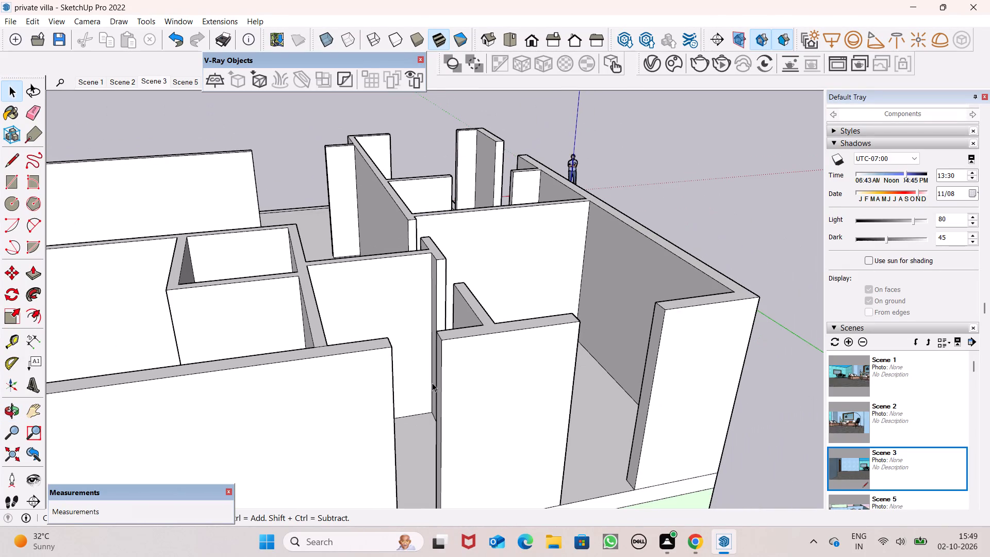
{"action": "scroll", "coordinate": [444, 377], "scroll_direction": "down", "scroll_amount": 16}
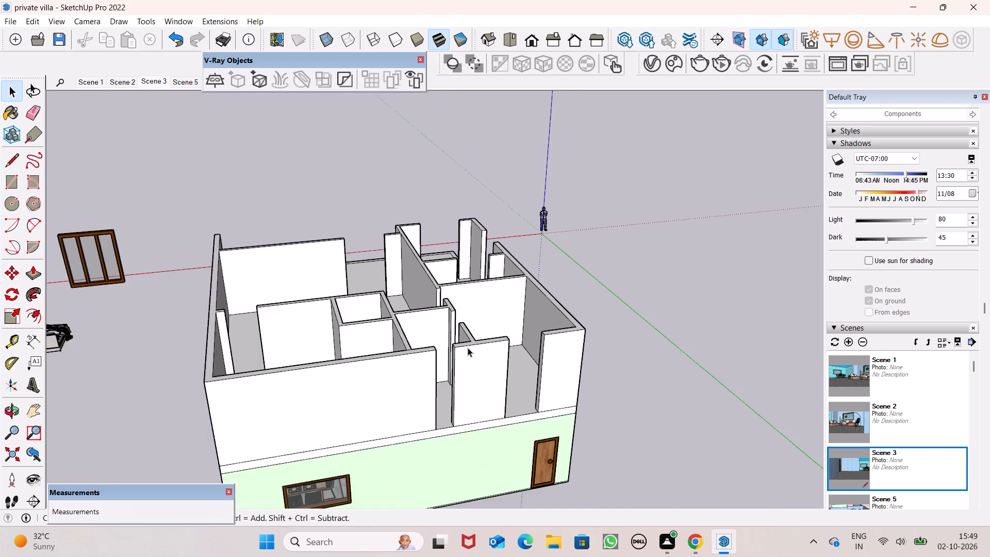
{"action": "scroll", "coordinate": [468, 348], "scroll_direction": "down", "scroll_amount": 17}
{"action": "middle_click_drag", "start_coordinate": [470, 342], "coordinate": [435, 499]}
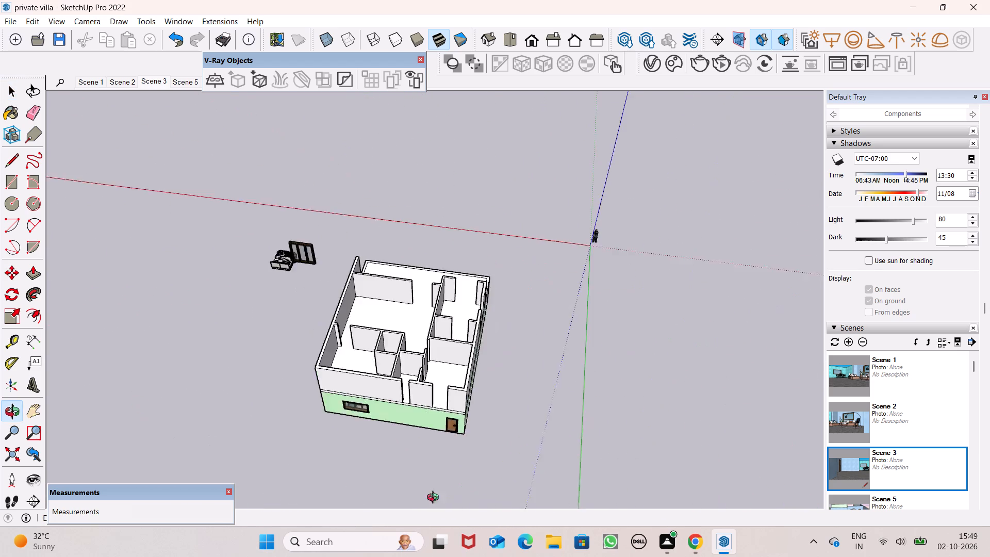
{"action": "middle_click_drag", "start_coordinate": [435, 499], "coordinate": [943, 452]}
{"action": "middle_click_drag", "start_coordinate": [433, 390], "coordinate": [655, 478]}
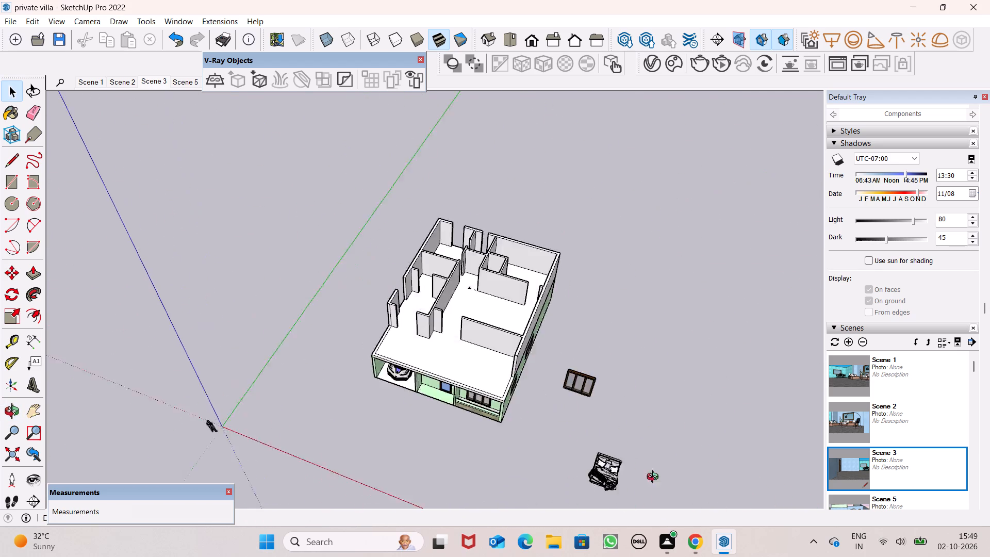
{"action": "middle_click_drag", "start_coordinate": [655, 478], "coordinate": [705, 472]}
Draw a line across the end face of the rear corner wall at the wide rear opening, 3' below its top.
{"action": "scroll", "coordinate": [482, 360], "scroll_direction": "up", "scroll_amount": 1}
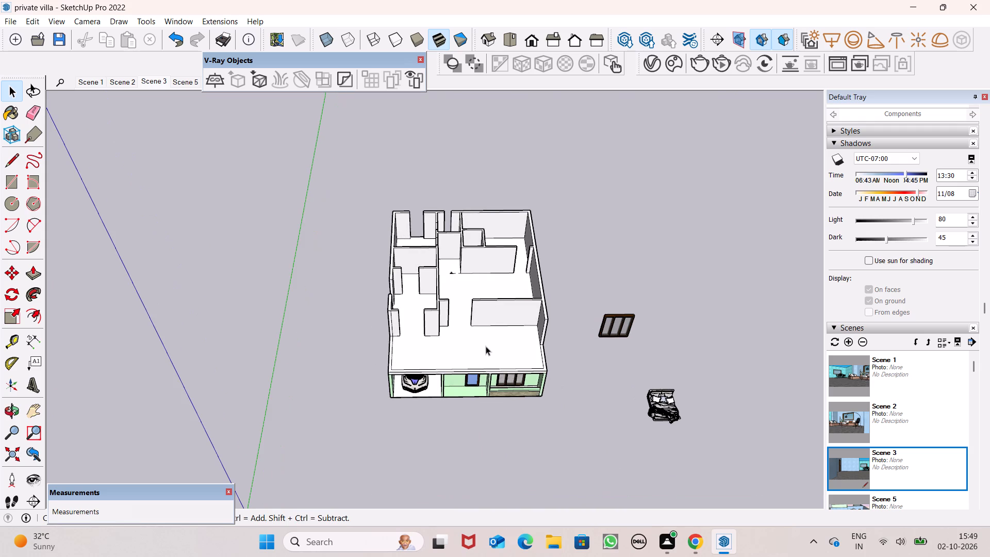
{"action": "scroll", "coordinate": [414, 173], "scroll_direction": "up", "scroll_amount": 6}
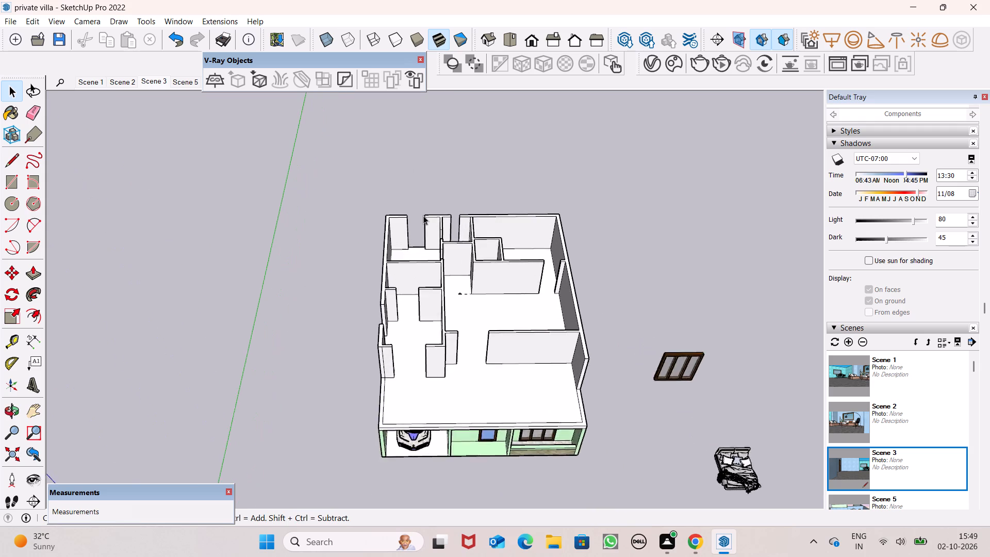
{"action": "scroll", "coordinate": [423, 216], "scroll_direction": "up", "scroll_amount": 16}
{"action": "middle_click_drag", "start_coordinate": [426, 242], "coordinate": [319, 249]}
{"action": "scroll", "coordinate": [403, 221], "scroll_direction": "up", "scroll_amount": 6}
{"action": "scroll", "coordinate": [456, 232], "scroll_direction": "up", "scroll_amount": 1}
{"action": "middle_click_drag", "start_coordinate": [456, 232], "coordinate": [481, 166]}
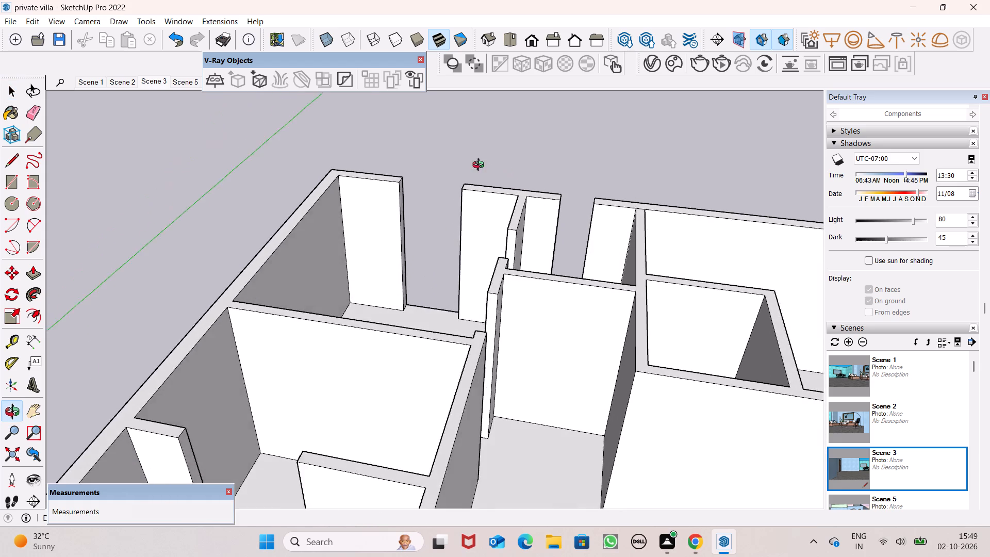
{"action": "middle_click_drag", "start_coordinate": [481, 166], "coordinate": [476, 165]}
{"action": "scroll", "coordinate": [463, 174], "scroll_direction": "up", "scroll_amount": 7}
{"action": "middle_click_drag", "start_coordinate": [473, 264], "coordinate": [473, 216]}
{"action": "scroll", "coordinate": [477, 265], "scroll_direction": "up", "scroll_amount": 1}
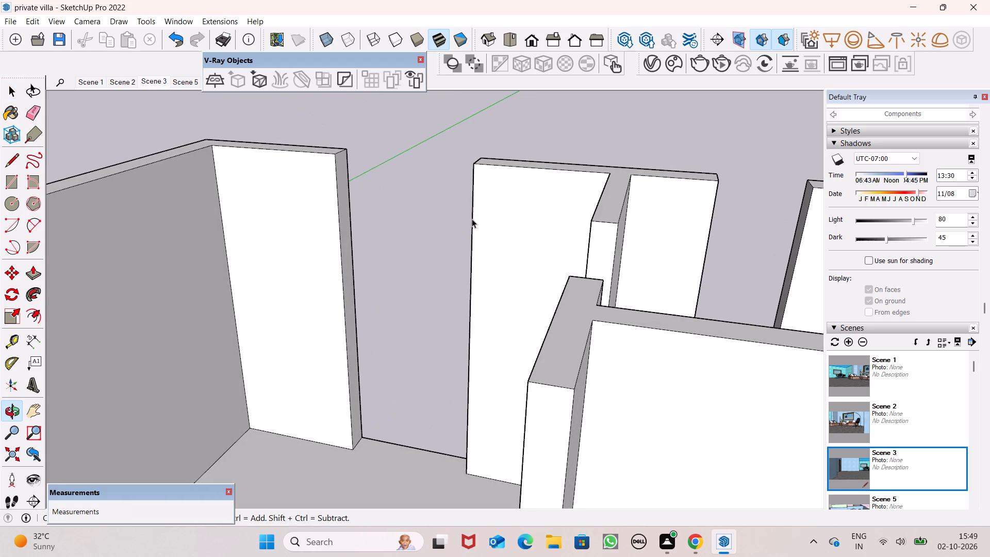
{"action": "left_click", "coordinate": [17, 151]}
{"action": "left_click", "coordinate": [338, 155]}
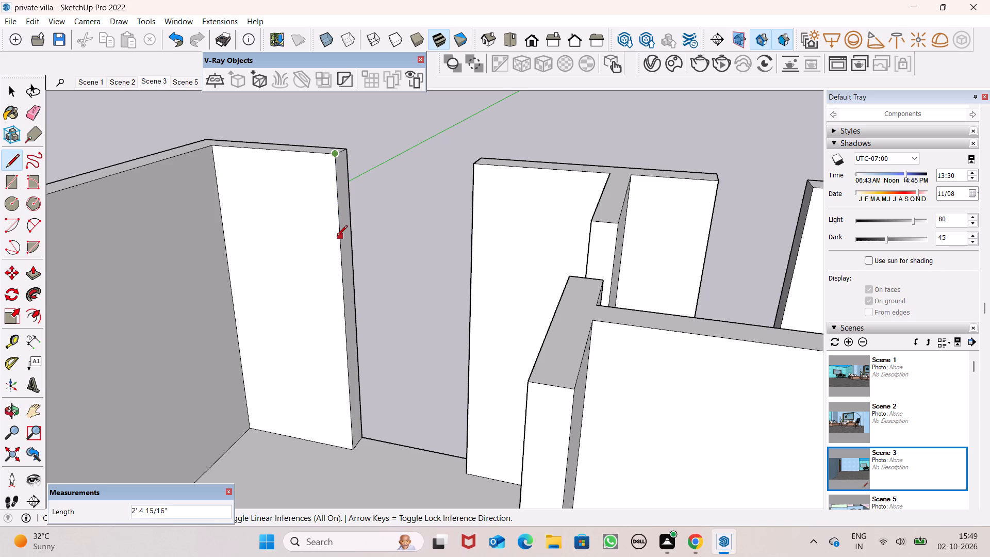
{"action": "type", "text": "3'"}
{"action": "key", "text": "Return"}
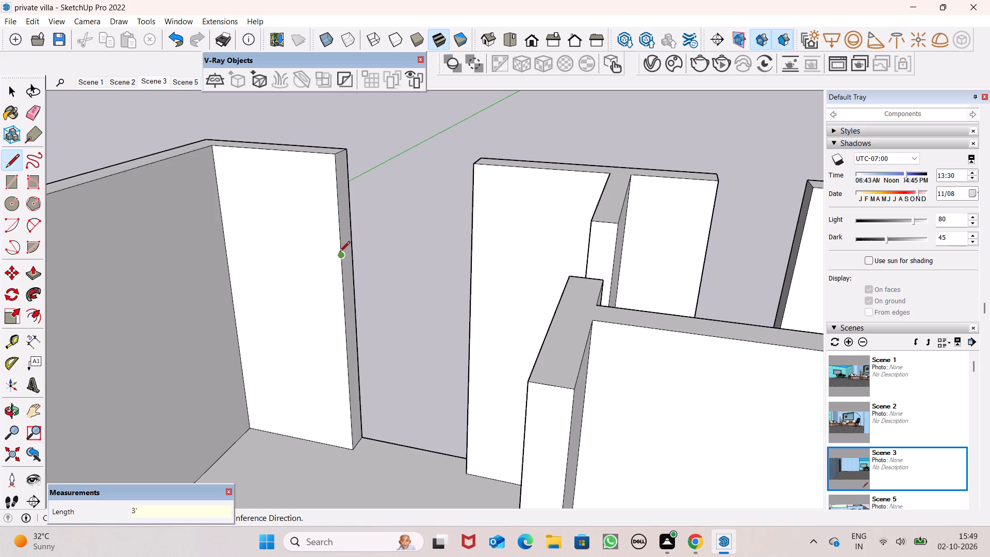
{"action": "left_click", "coordinate": [343, 256]}
{"action": "left_click", "coordinate": [355, 245]}
{"action": "scroll", "coordinate": [402, 278], "scroll_direction": "down", "scroll_amount": 10}
{"action": "middle_click_drag", "start_coordinate": [428, 301], "coordinate": [439, 313]}
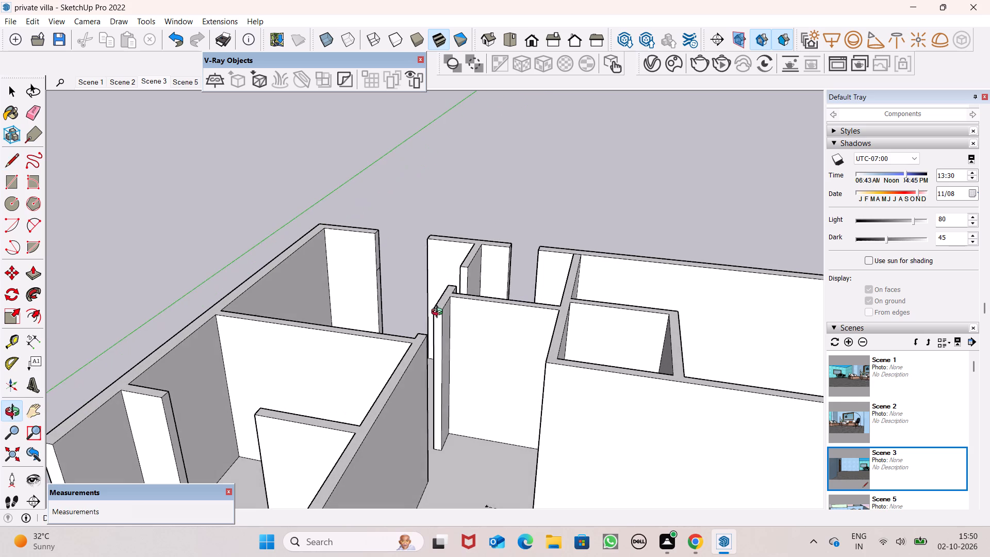
{"action": "middle_click_drag", "start_coordinate": [439, 313], "coordinate": [440, 313]}
{"action": "key", "text": "space"}
Examine the upper-floor layout and rear wall openings from above and from the front corner.
{"action": "scroll", "coordinate": [448, 271], "scroll_direction": "down", "scroll_amount": 17}
{"action": "scroll", "coordinate": [535, 170], "scroll_direction": "up", "scroll_amount": 1}
{"action": "scroll", "coordinate": [535, 170], "scroll_direction": "down", "scroll_amount": 5}
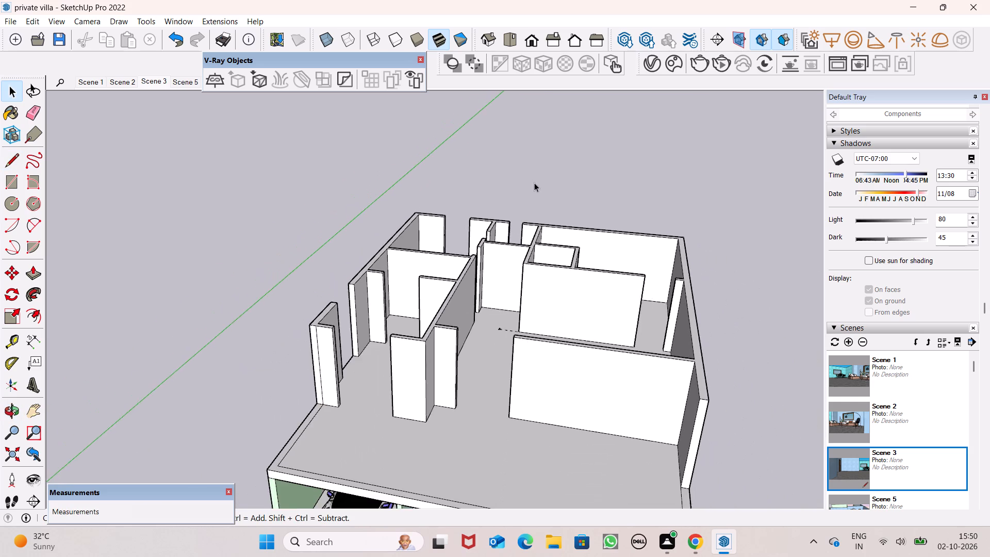
{"action": "scroll", "coordinate": [534, 183], "scroll_direction": "down", "scroll_amount": 10}
{"action": "middle_click_drag", "start_coordinate": [543, 211], "coordinate": [569, 287]}
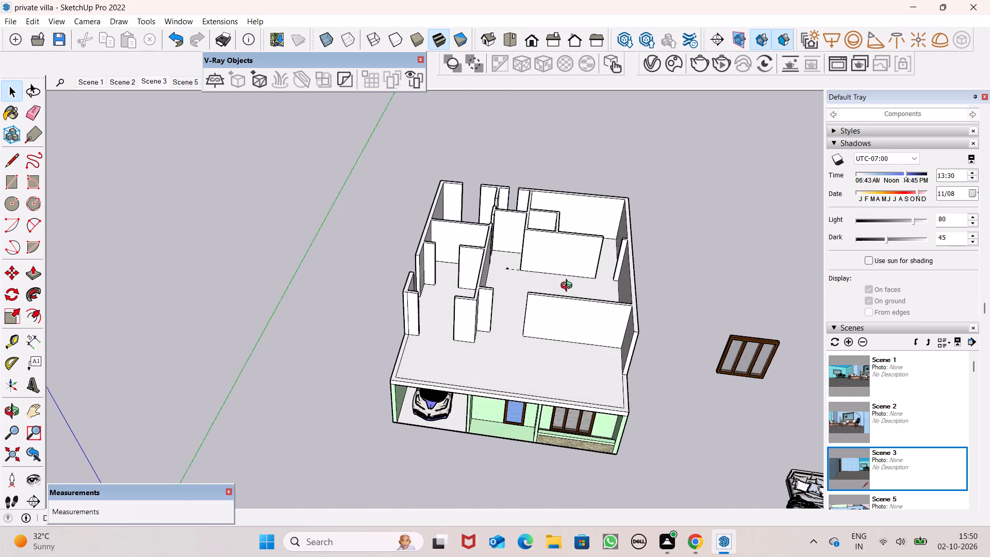
{"action": "middle_click_drag", "start_coordinate": [569, 287], "coordinate": [562, 263]}
{"action": "scroll", "coordinate": [506, 195], "scroll_direction": "up", "scroll_amount": 7}
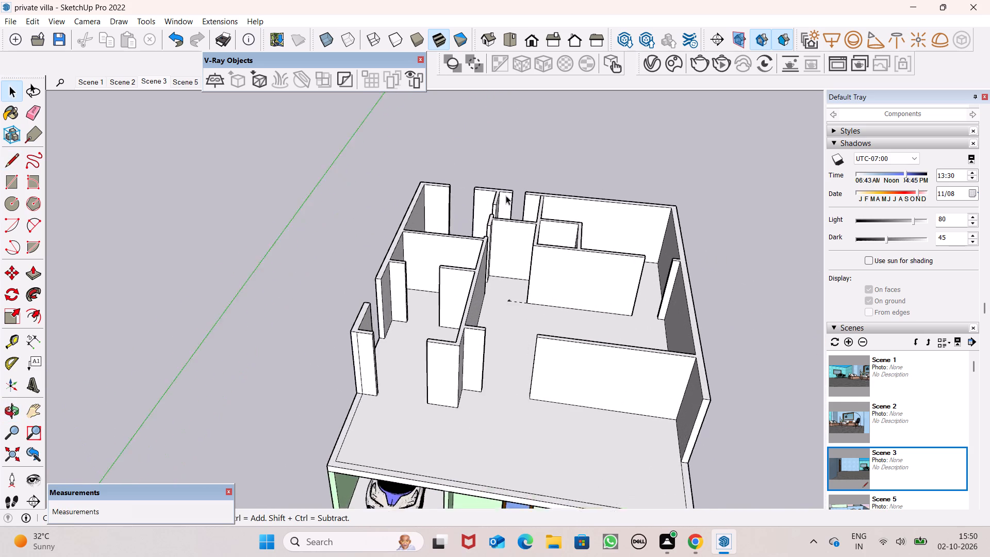
{"action": "scroll", "coordinate": [471, 180], "scroll_direction": "up", "scroll_amount": 8}
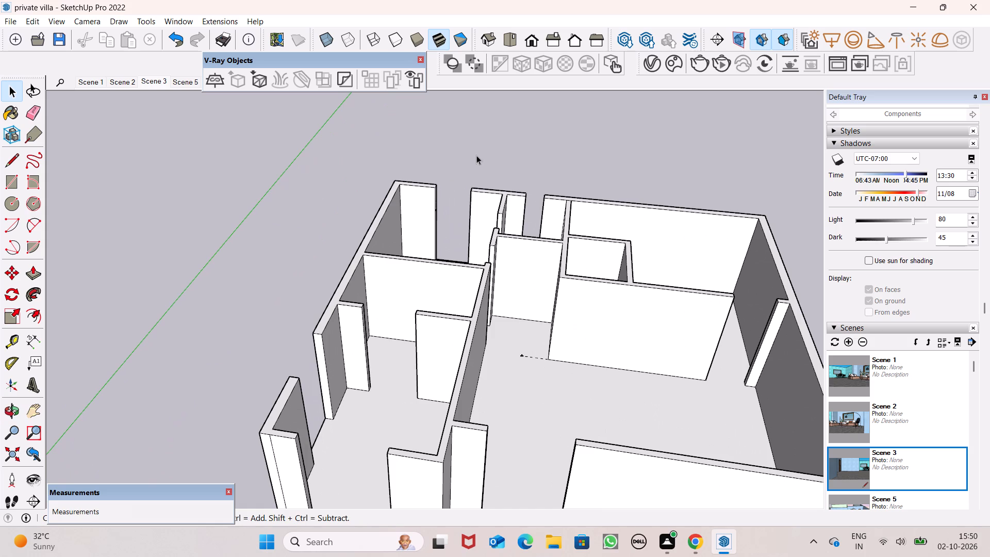
{"action": "middle_click_drag", "start_coordinate": [455, 260], "coordinate": [261, 249]}
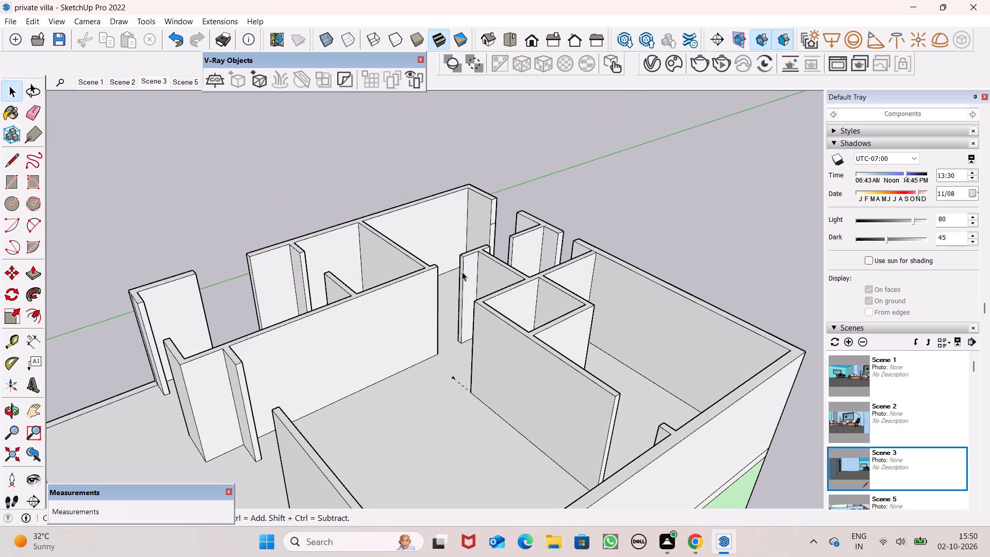
{"action": "middle_click_drag", "start_coordinate": [516, 303], "coordinate": [621, 277]}
{"action": "scroll", "coordinate": [634, 290], "scroll_direction": "up", "scroll_amount": 1}
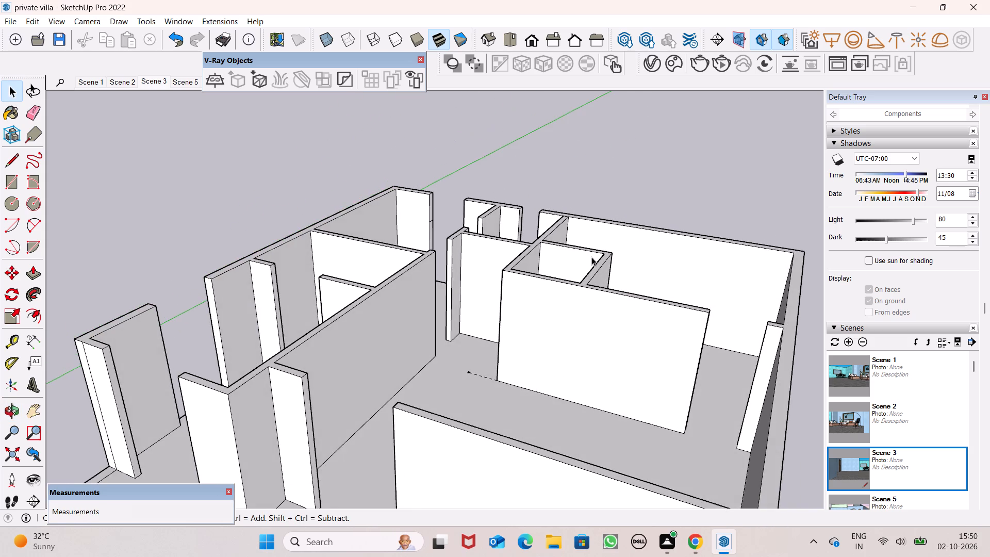
{"action": "scroll", "coordinate": [473, 232], "scroll_direction": "down", "scroll_amount": 9}
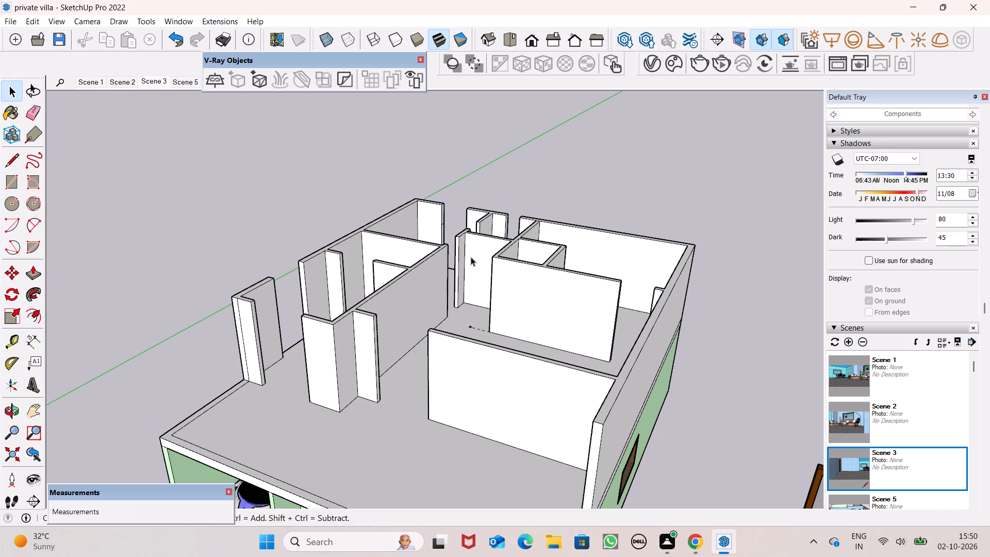
Draw a 9" line across the end face of the rear corner wall at the wide rear opening, 3' above the floor.
{"action": "scroll", "coordinate": [409, 237], "scroll_direction": "up", "scroll_amount": 7}
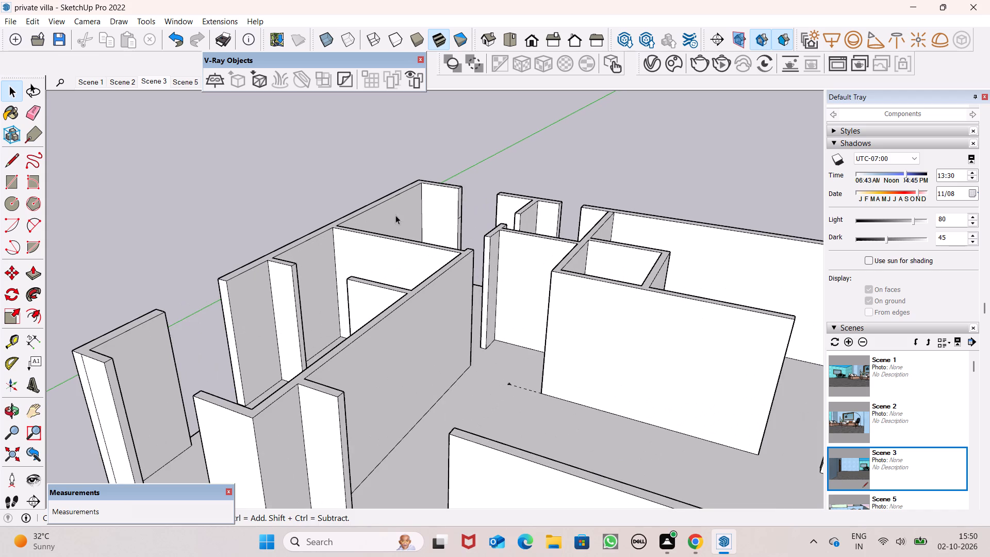
{"action": "scroll", "coordinate": [352, 217], "scroll_direction": "up", "scroll_amount": 1}
{"action": "scroll", "coordinate": [491, 174], "scroll_direction": "up", "scroll_amount": 6}
{"action": "scroll", "coordinate": [498, 191], "scroll_direction": "down", "scroll_amount": 13}
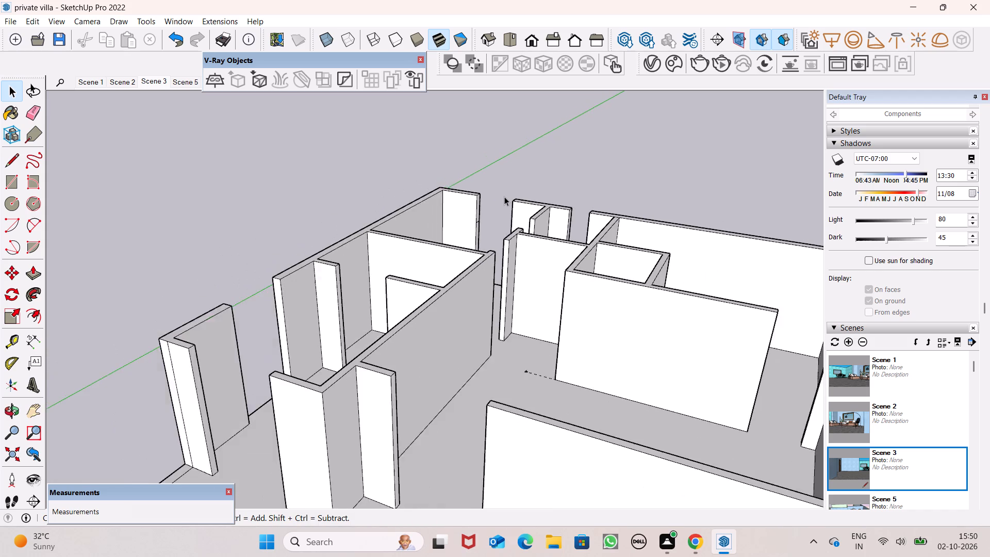
{"action": "scroll", "coordinate": [504, 196], "scroll_direction": "down", "scroll_amount": 7}
{"action": "middle_click_drag", "start_coordinate": [521, 213], "coordinate": [538, 257]}
{"action": "scroll", "coordinate": [454, 183], "scroll_direction": "up", "scroll_amount": 7}
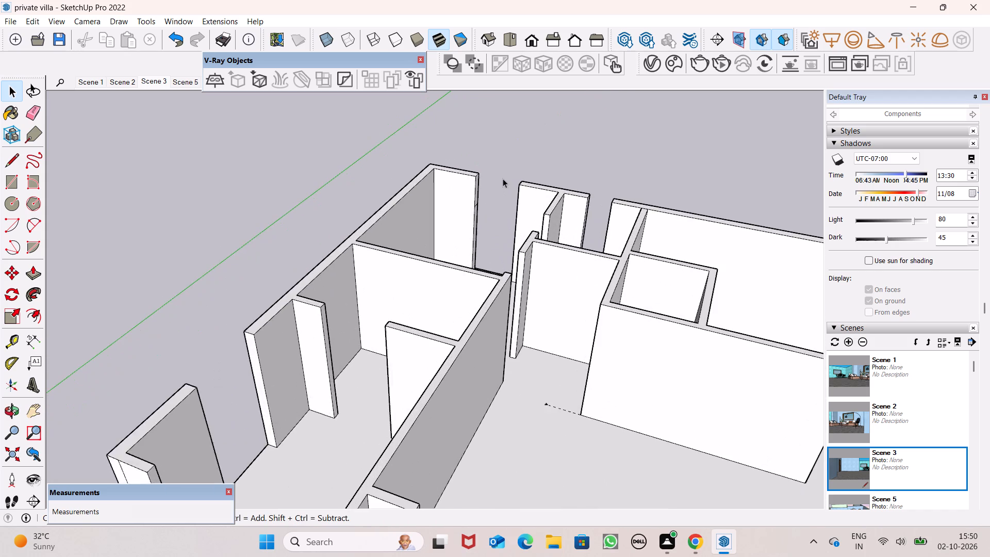
{"action": "scroll", "coordinate": [504, 178], "scroll_direction": "up", "scroll_amount": 15}
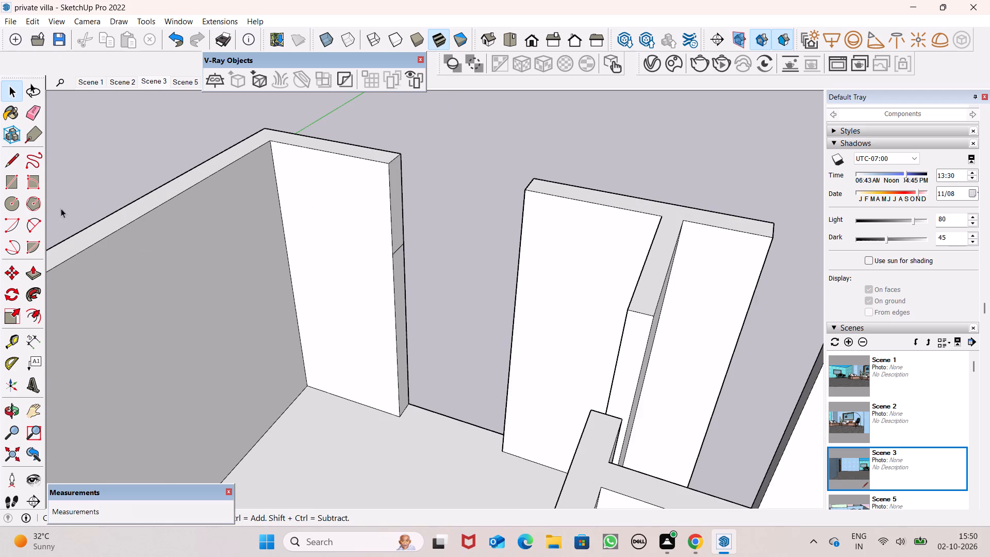
{"action": "left_click", "coordinate": [19, 165]}
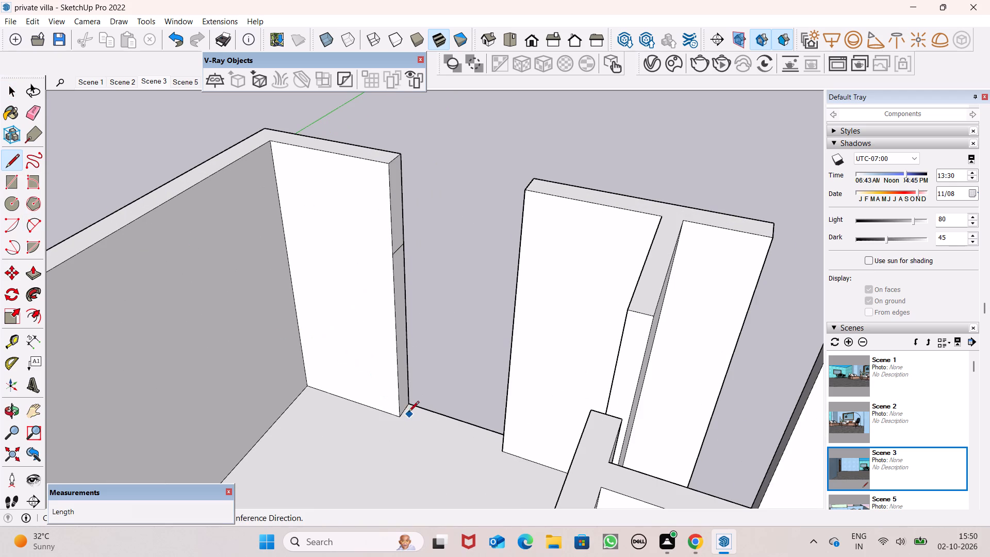
{"action": "left_click_drag", "start_coordinate": [402, 419], "coordinate": [398, 412]}
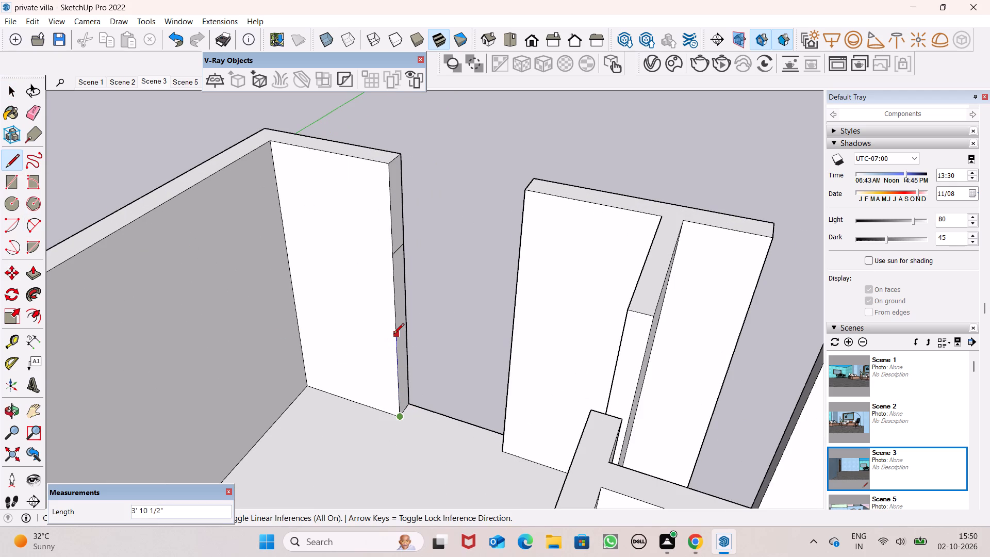
{"action": "type", "text": "3'"}
{"action": "key", "text": "Return"}
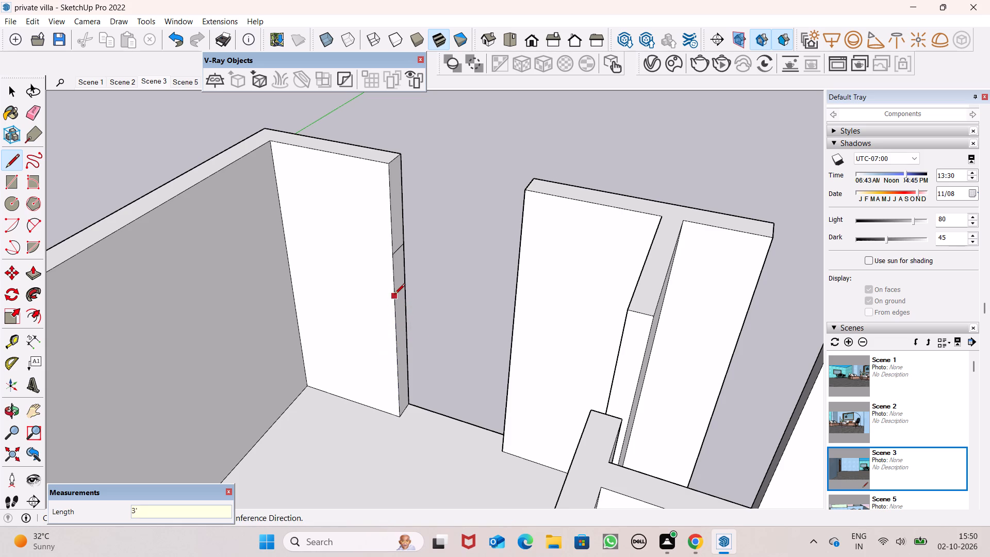
{"action": "left_click", "coordinate": [400, 416]}
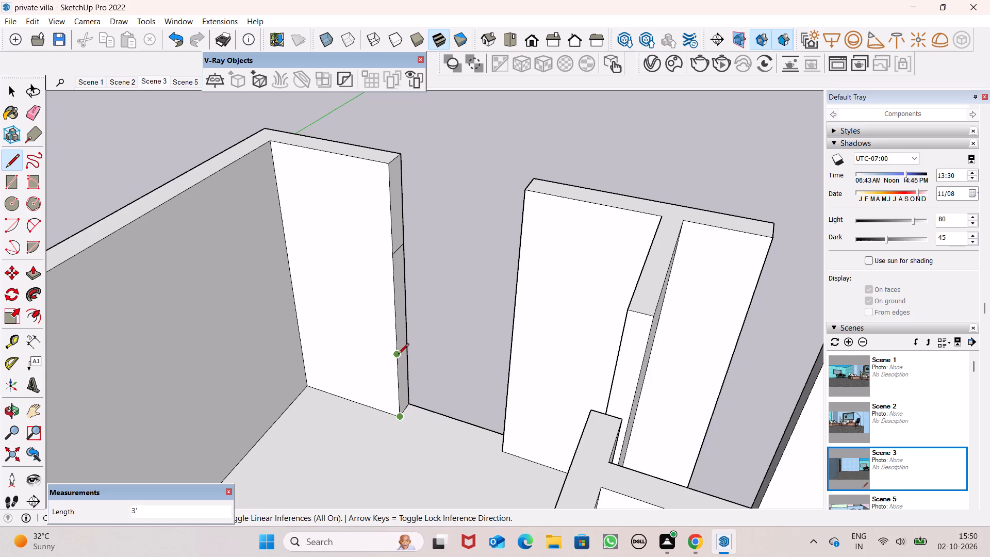
{"action": "key", "text": "3"}
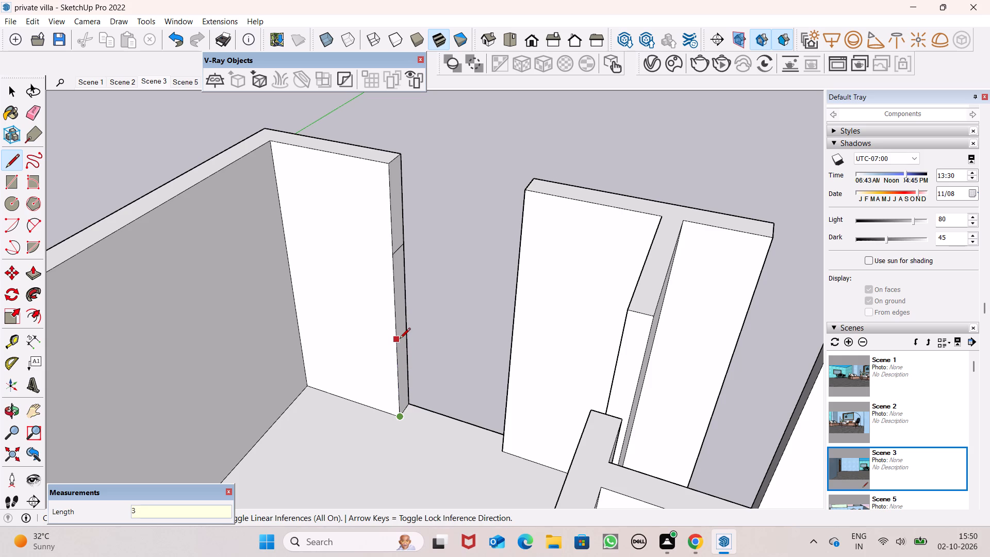
{"action": "key", "text": "apostrophe"}
{"action": "key", "text": "Return"}
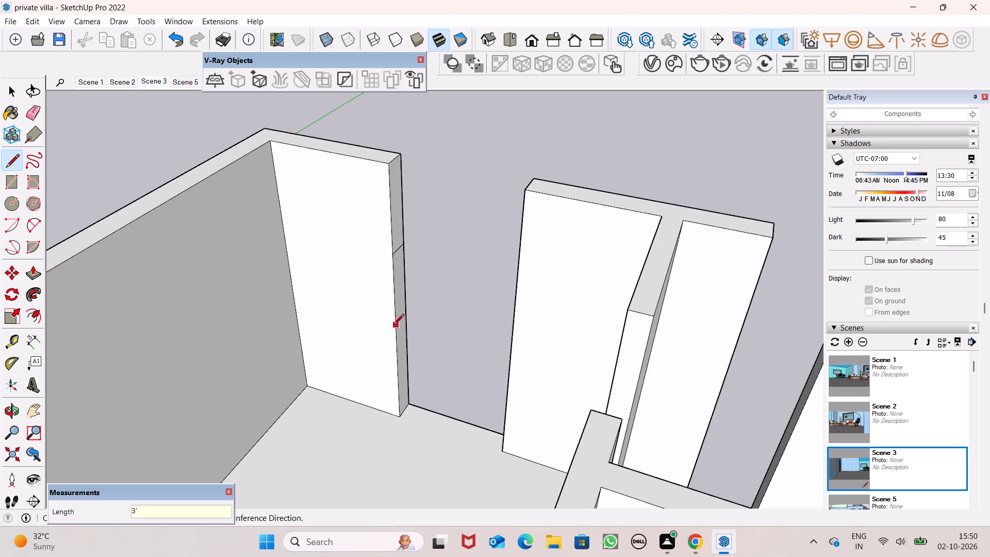
{"action": "left_click", "coordinate": [401, 357]}
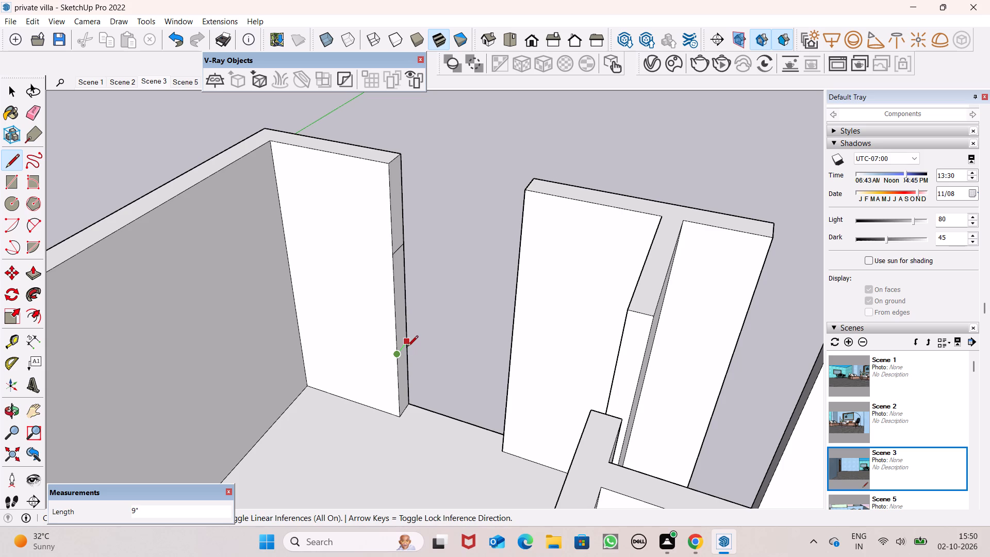
{"action": "left_click", "coordinate": [407, 346]}
{"action": "key", "text": "space"}
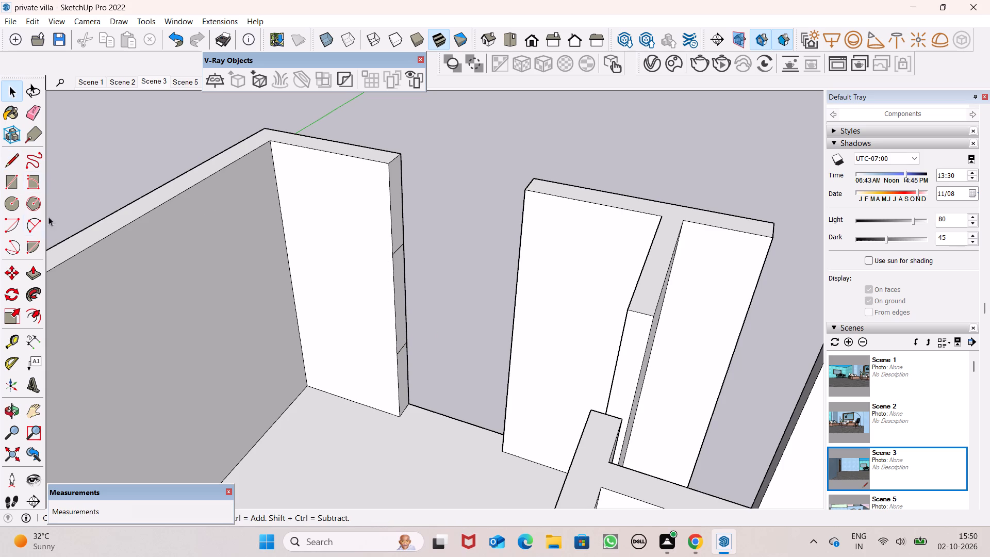
Push/Pull the lower and upper sections of the rear corner wall's end face 4' to the facing wall, leaving a window opening between them.
{"action": "left_click", "coordinate": [34, 272]}
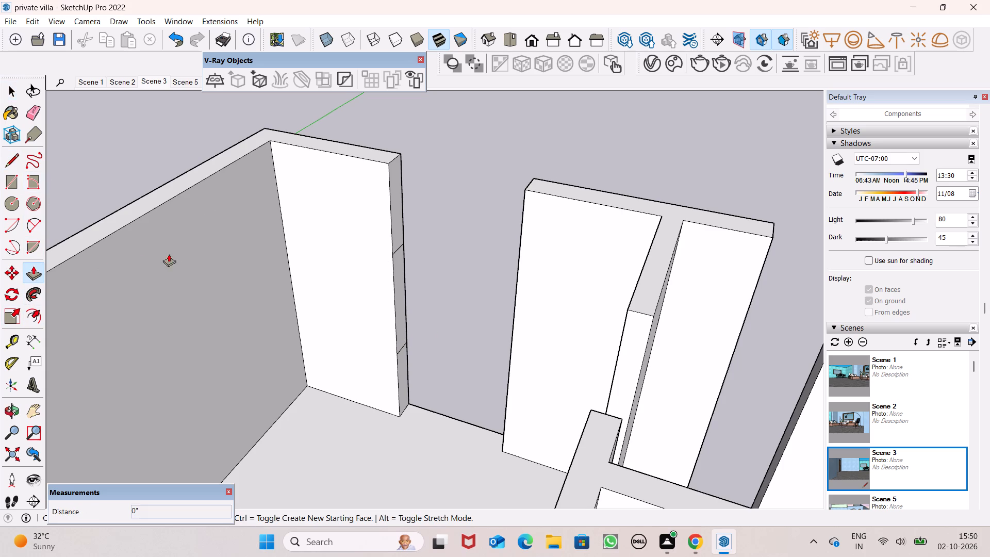
{"action": "left_click_drag", "start_coordinate": [405, 390], "coordinate": [509, 428]}
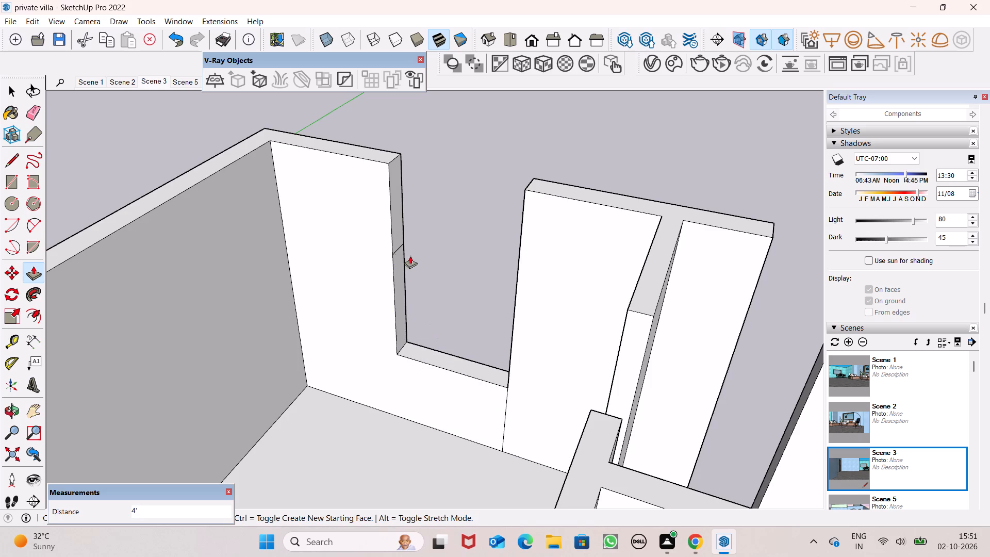
{"action": "left_click_drag", "start_coordinate": [395, 228], "coordinate": [518, 274]}
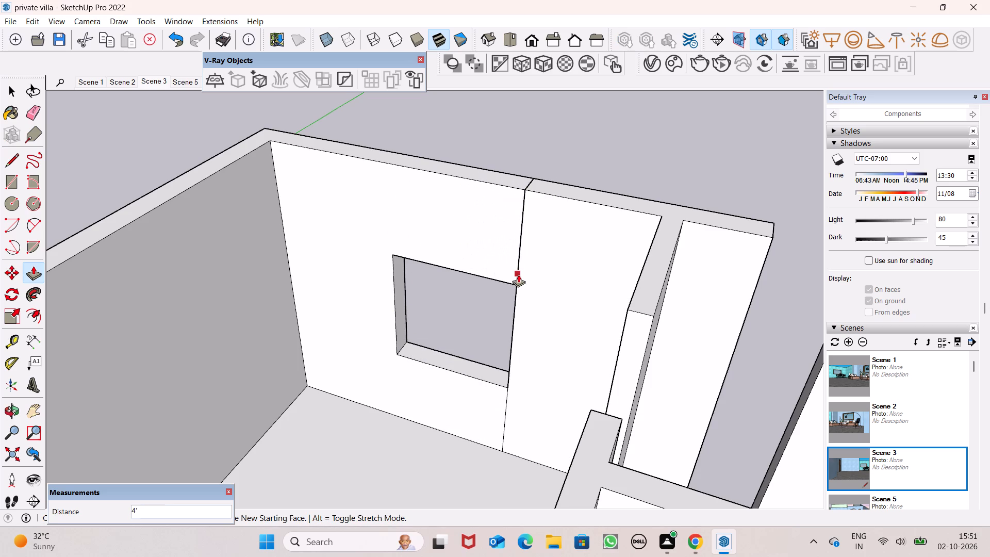
{"action": "left_click_drag", "start_coordinate": [518, 274], "coordinate": [519, 275]}
Mark a point 4' below the top on the inner vertical edge of the wall end at the narrow rear opening.
{"action": "scroll", "coordinate": [423, 228], "scroll_direction": "down", "scroll_amount": 14}
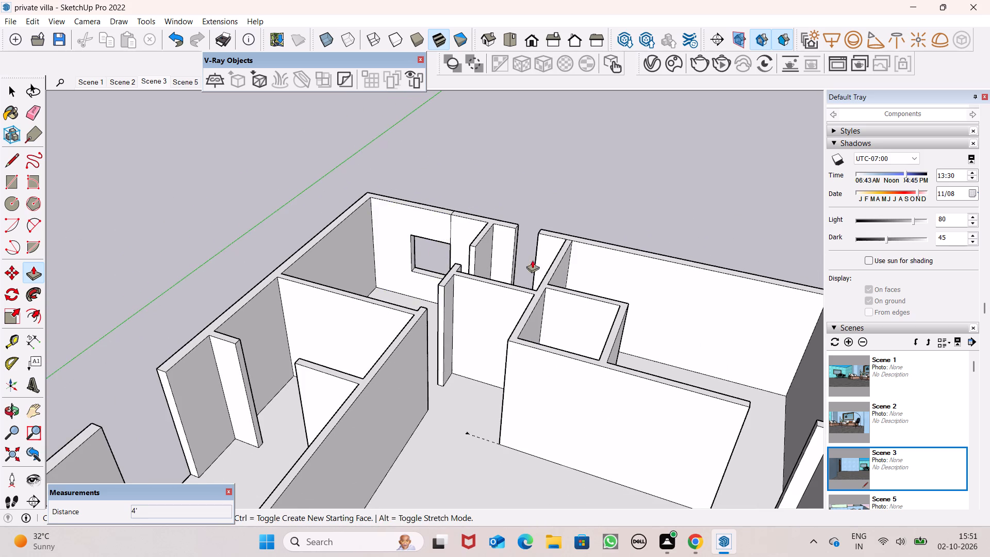
{"action": "middle_click_drag", "start_coordinate": [533, 260], "coordinate": [605, 399]}
{"action": "scroll", "coordinate": [571, 268], "scroll_direction": "up", "scroll_amount": 7}
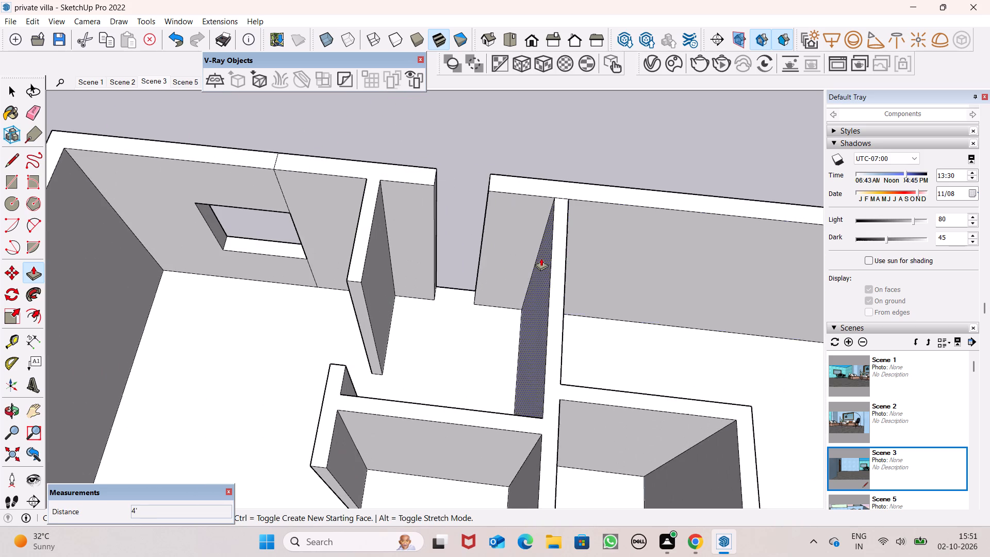
{"action": "scroll", "coordinate": [541, 258], "scroll_direction": "up", "scroll_amount": 4}
{"action": "scroll", "coordinate": [491, 150], "scroll_direction": "up", "scroll_amount": 3}
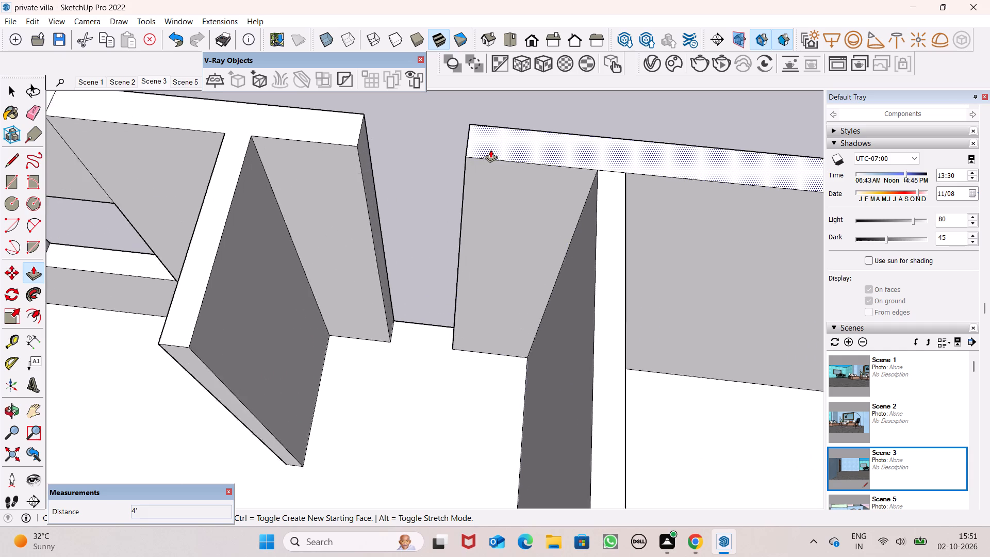
{"action": "scroll", "coordinate": [490, 150], "scroll_direction": "up", "scroll_amount": 1}
{"action": "scroll", "coordinate": [383, 190], "scroll_direction": "down", "scroll_amount": 5}
{"action": "scroll", "coordinate": [493, 177], "scroll_direction": "down", "scroll_amount": 6}
{"action": "scroll", "coordinate": [569, 221], "scroll_direction": "down", "scroll_amount": 3}
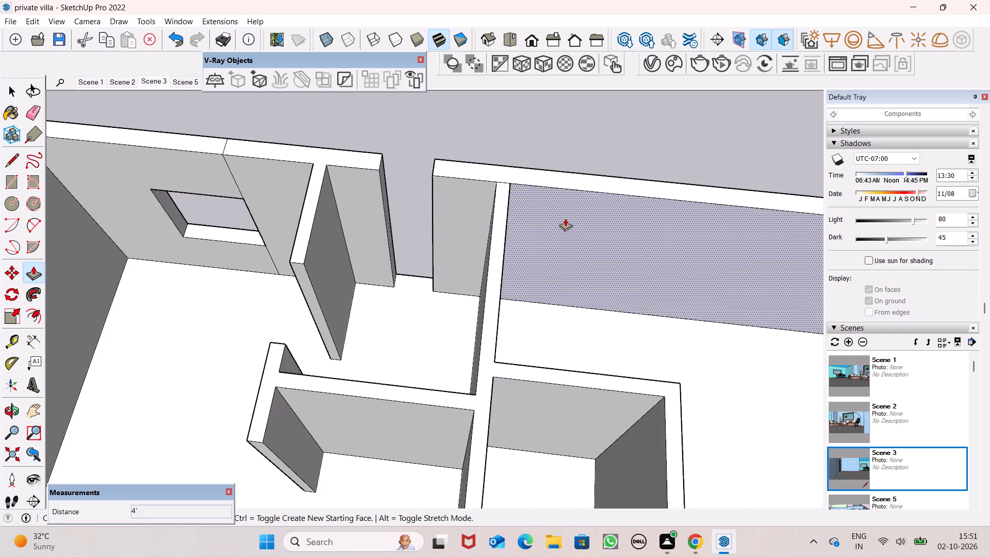
{"action": "scroll", "coordinate": [444, 163], "scroll_direction": "up", "scroll_amount": 11}
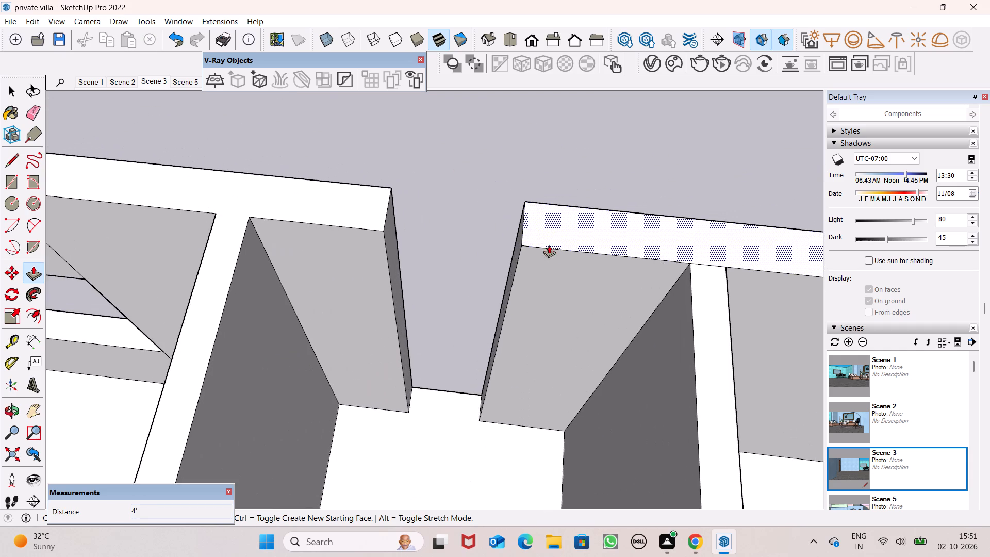
{"action": "middle_click_drag", "start_coordinate": [552, 248], "coordinate": [526, 192]}
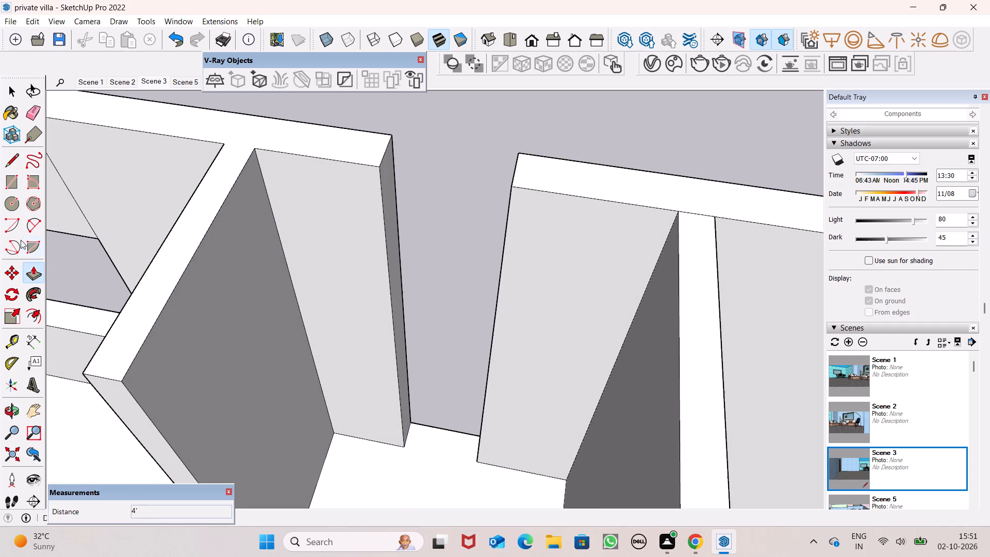
{"action": "left_click", "coordinate": [22, 163]}
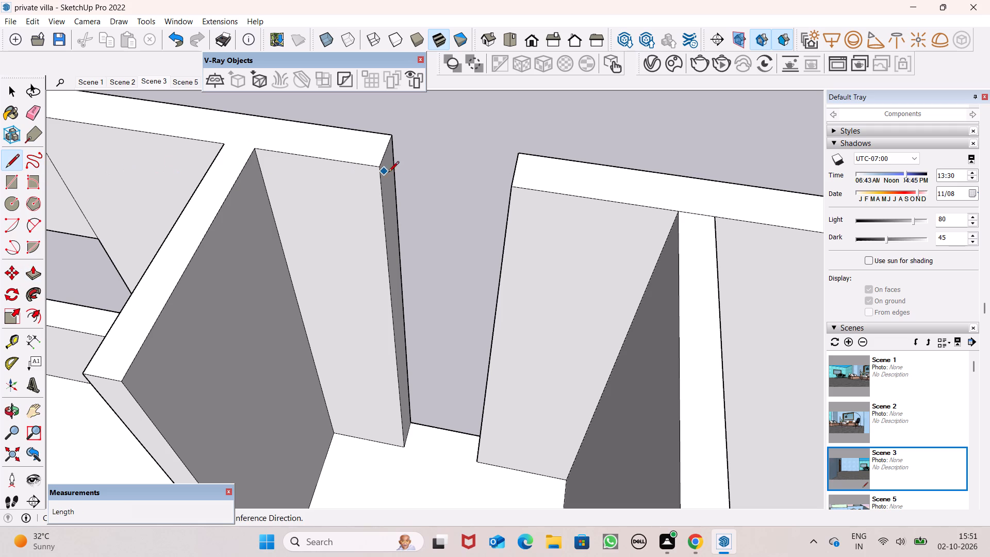
{"action": "left_click", "coordinate": [383, 170]}
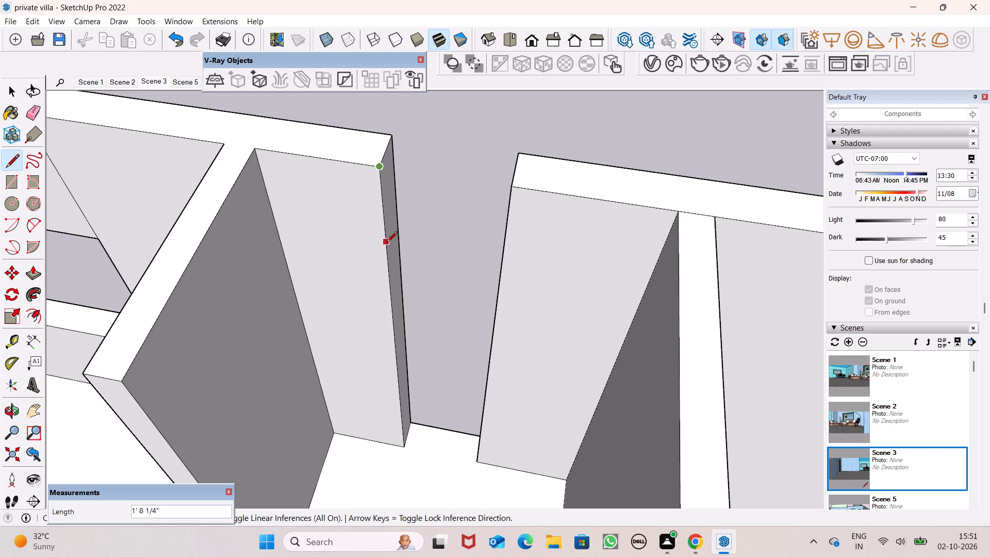
{"action": "type", "text": "4'"}
{"action": "key", "text": "Return"}
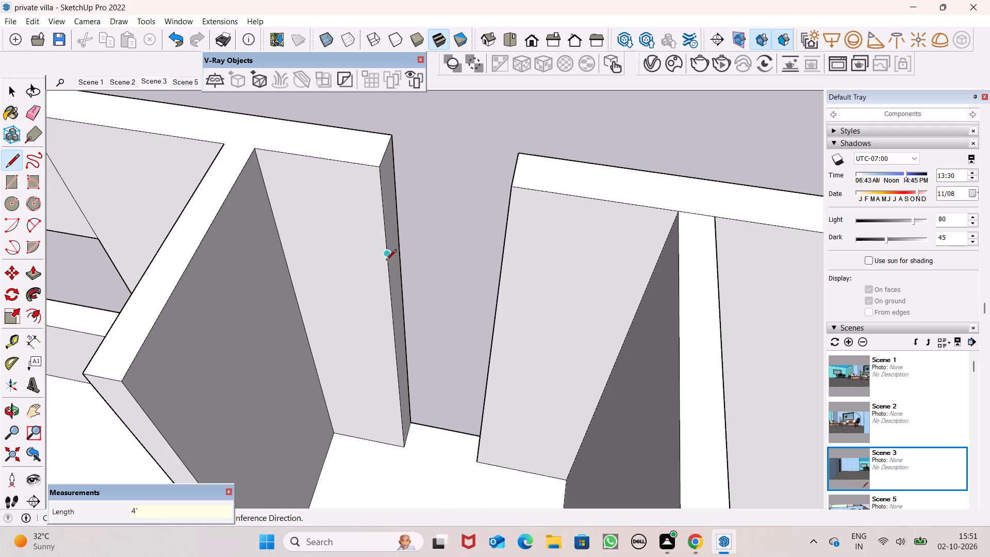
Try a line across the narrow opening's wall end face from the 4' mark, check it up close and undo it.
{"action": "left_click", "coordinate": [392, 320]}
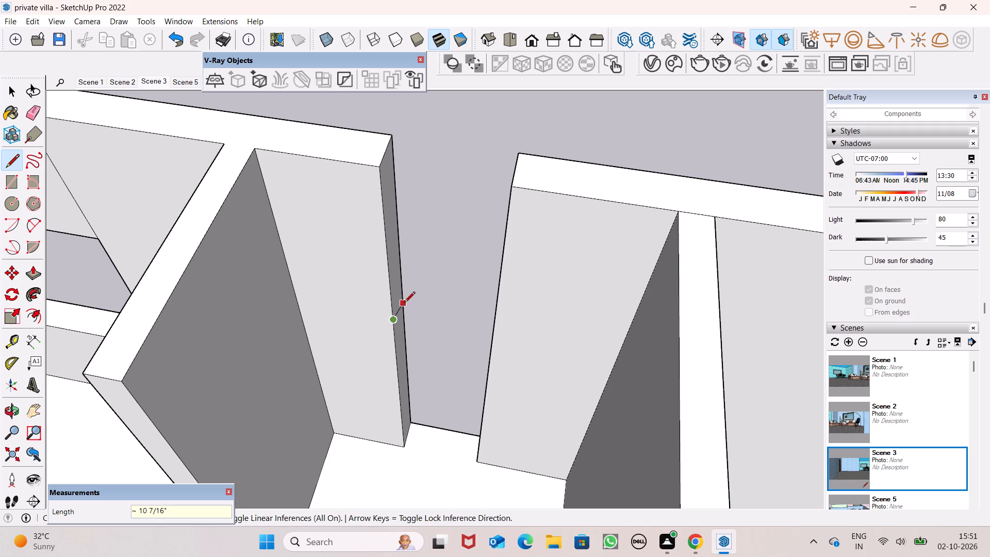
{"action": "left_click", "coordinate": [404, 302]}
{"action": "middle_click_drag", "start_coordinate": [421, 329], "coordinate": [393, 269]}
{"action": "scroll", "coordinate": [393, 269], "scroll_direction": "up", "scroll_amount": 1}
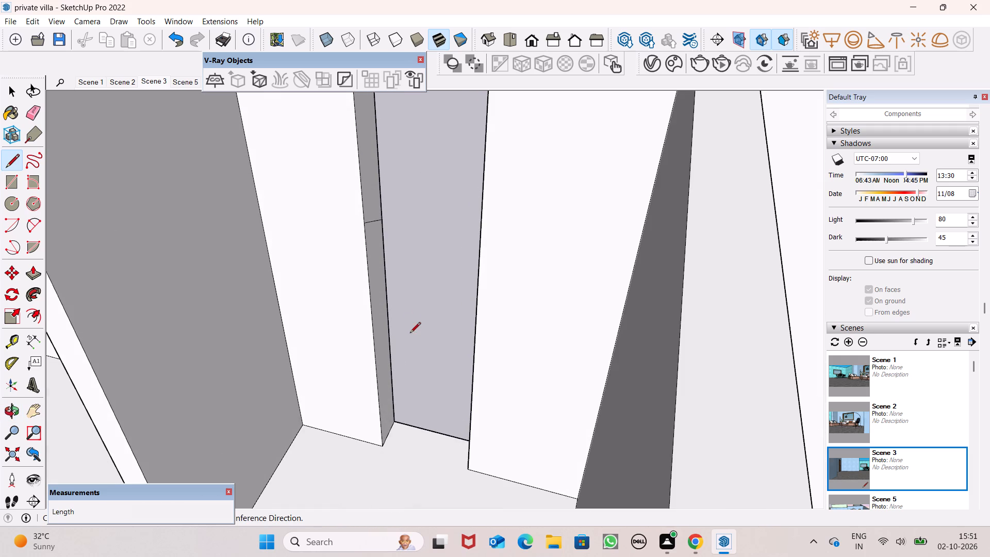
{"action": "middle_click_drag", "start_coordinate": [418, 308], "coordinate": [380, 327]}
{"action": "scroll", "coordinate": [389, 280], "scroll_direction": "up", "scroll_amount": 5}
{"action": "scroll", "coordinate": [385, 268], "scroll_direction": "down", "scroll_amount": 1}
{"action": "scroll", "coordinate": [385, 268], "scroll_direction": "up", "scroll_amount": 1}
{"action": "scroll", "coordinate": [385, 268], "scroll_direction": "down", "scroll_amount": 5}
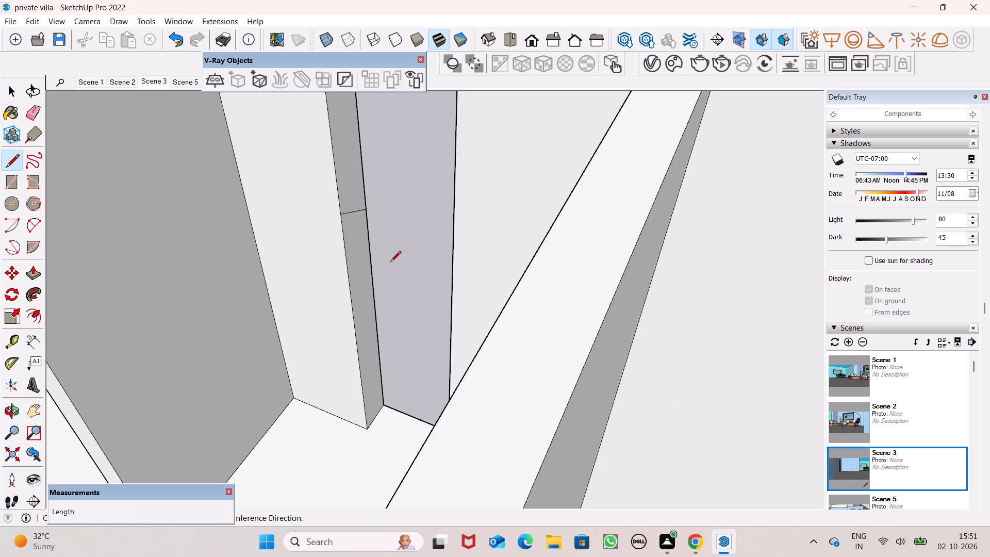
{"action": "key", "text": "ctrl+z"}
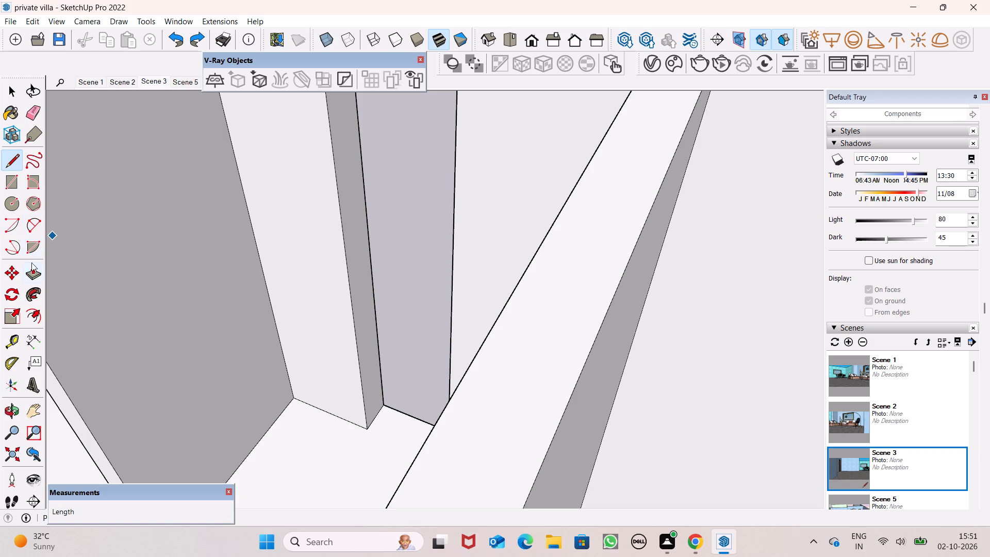
Draw a 9" horizontal line across the narrow opening's wall end face, starting from the mark 4' below the top.
{"action": "left_click", "coordinate": [17, 163]}
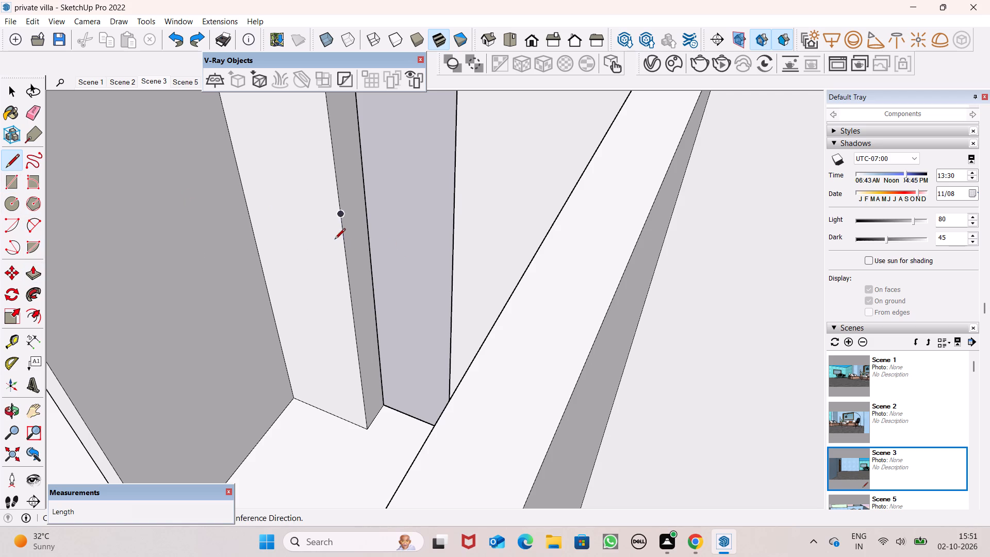
{"action": "left_click", "coordinate": [338, 217]}
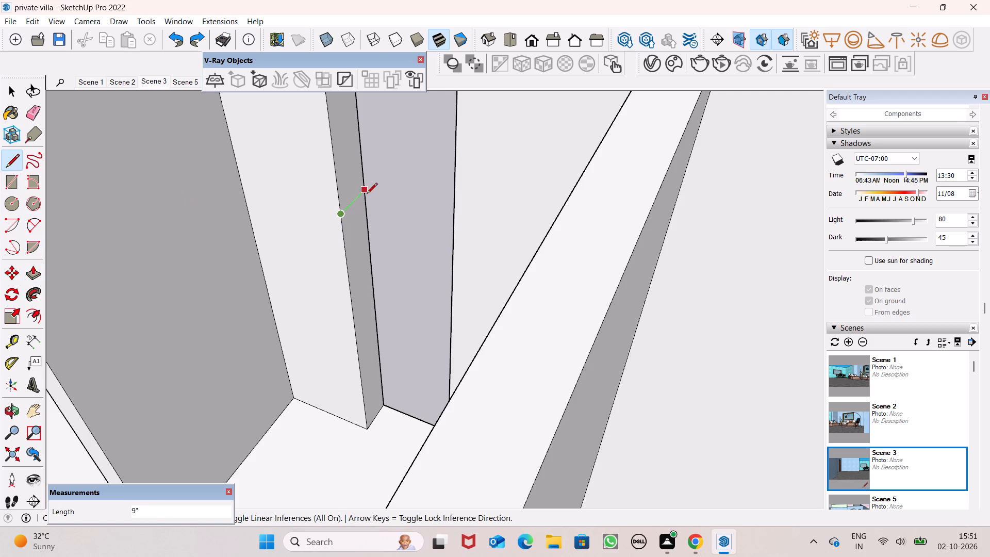
{"action": "left_click", "coordinate": [367, 194]}
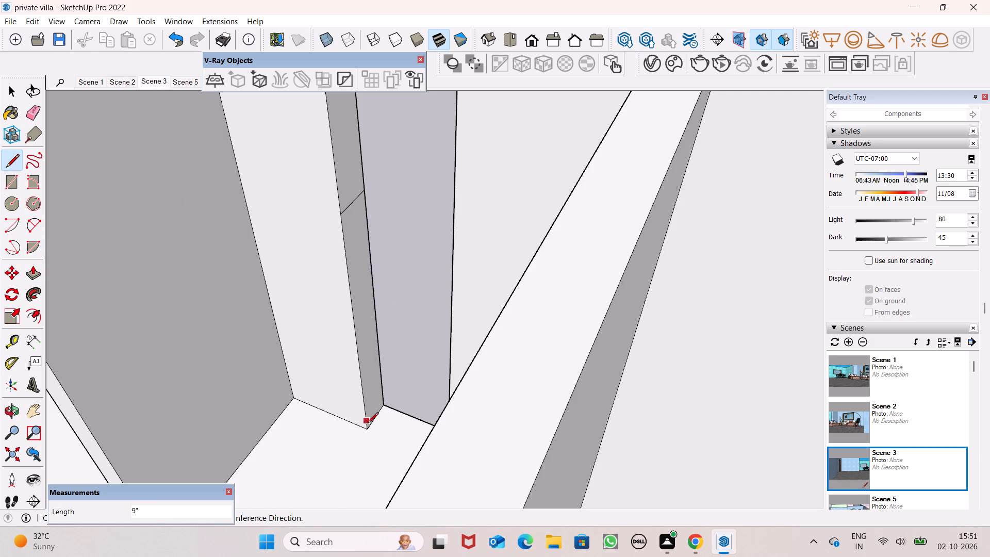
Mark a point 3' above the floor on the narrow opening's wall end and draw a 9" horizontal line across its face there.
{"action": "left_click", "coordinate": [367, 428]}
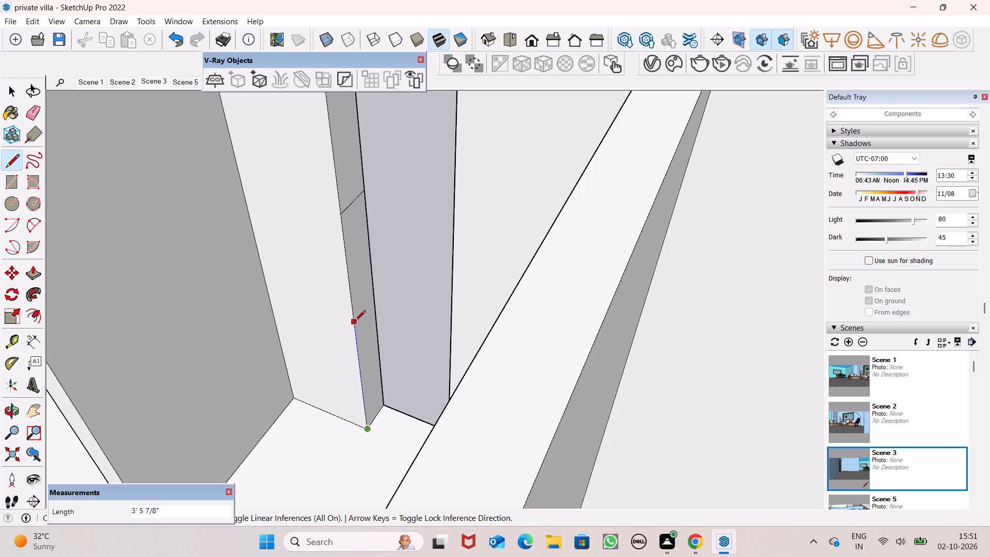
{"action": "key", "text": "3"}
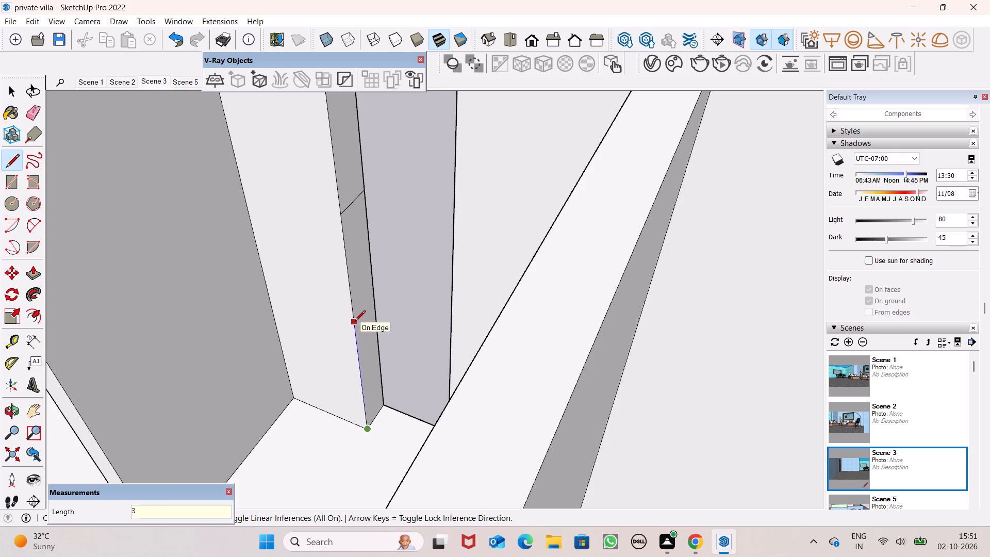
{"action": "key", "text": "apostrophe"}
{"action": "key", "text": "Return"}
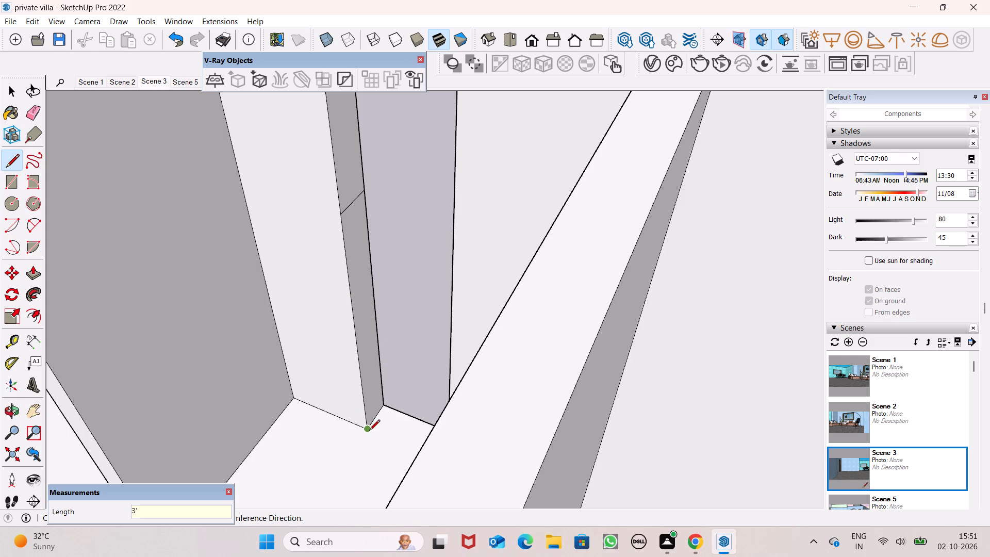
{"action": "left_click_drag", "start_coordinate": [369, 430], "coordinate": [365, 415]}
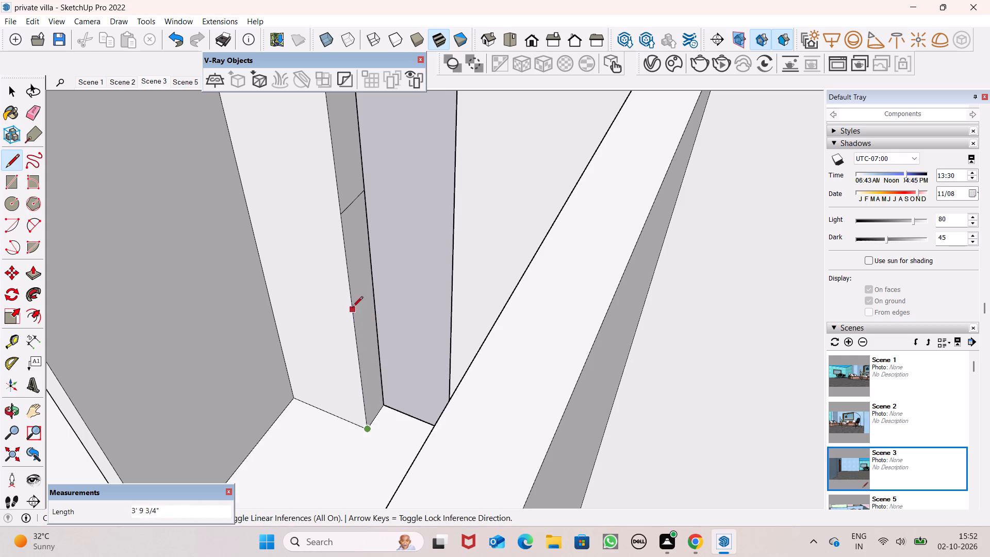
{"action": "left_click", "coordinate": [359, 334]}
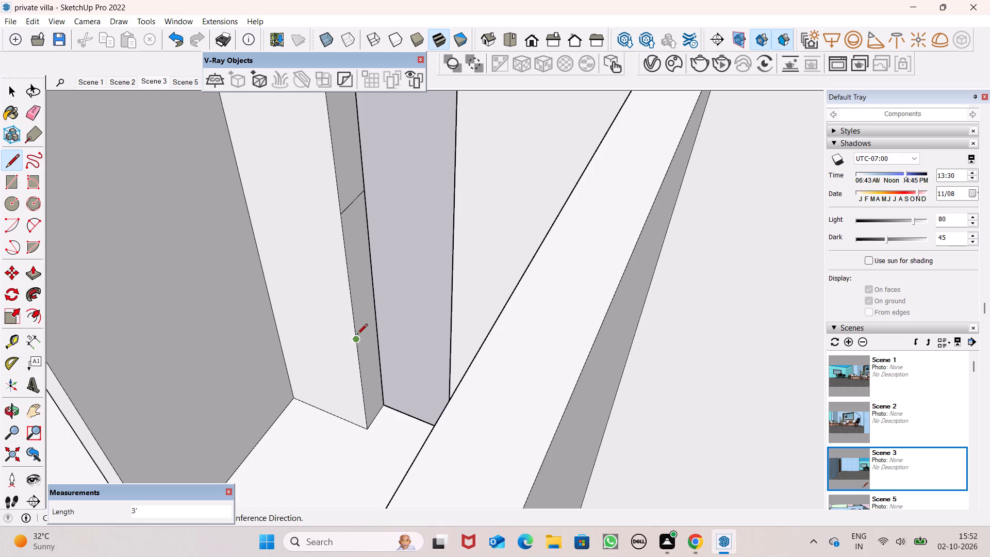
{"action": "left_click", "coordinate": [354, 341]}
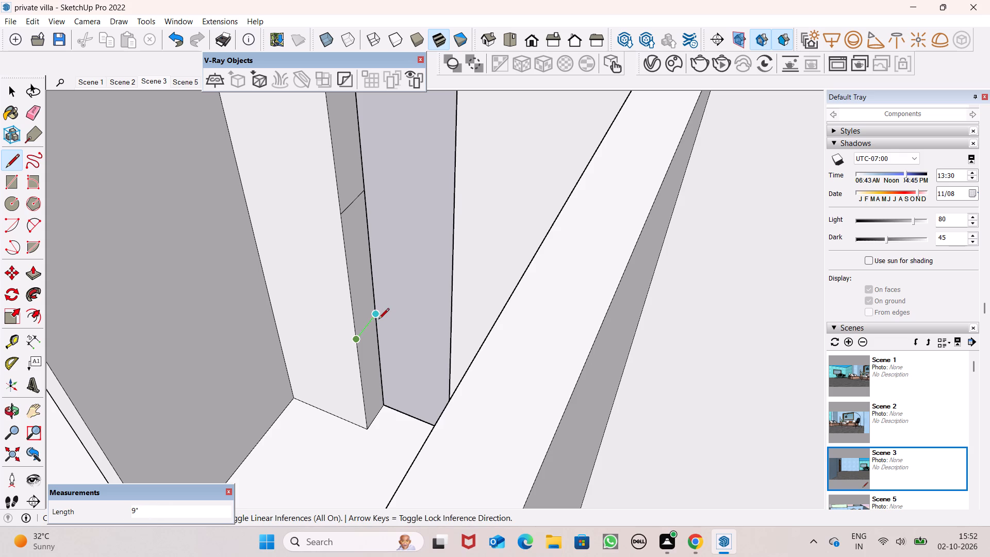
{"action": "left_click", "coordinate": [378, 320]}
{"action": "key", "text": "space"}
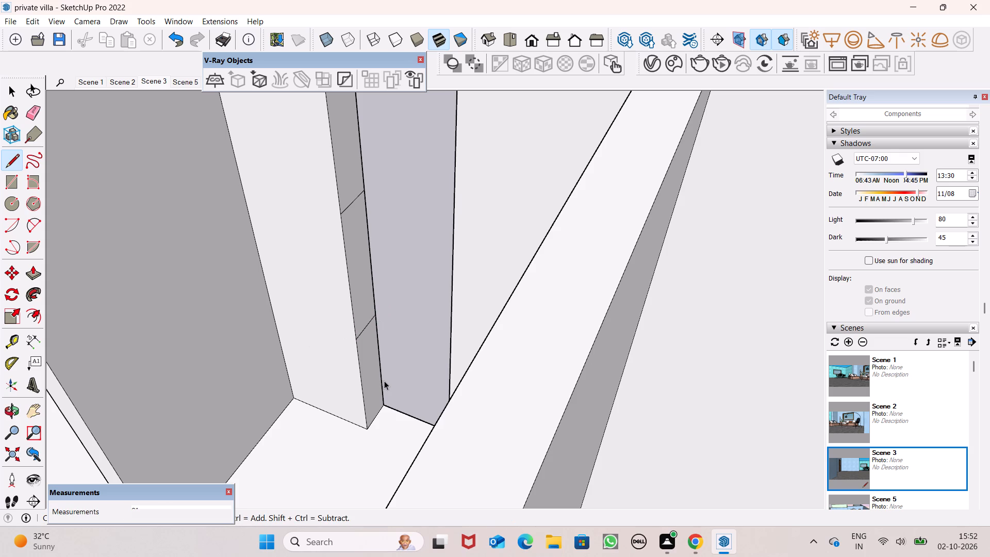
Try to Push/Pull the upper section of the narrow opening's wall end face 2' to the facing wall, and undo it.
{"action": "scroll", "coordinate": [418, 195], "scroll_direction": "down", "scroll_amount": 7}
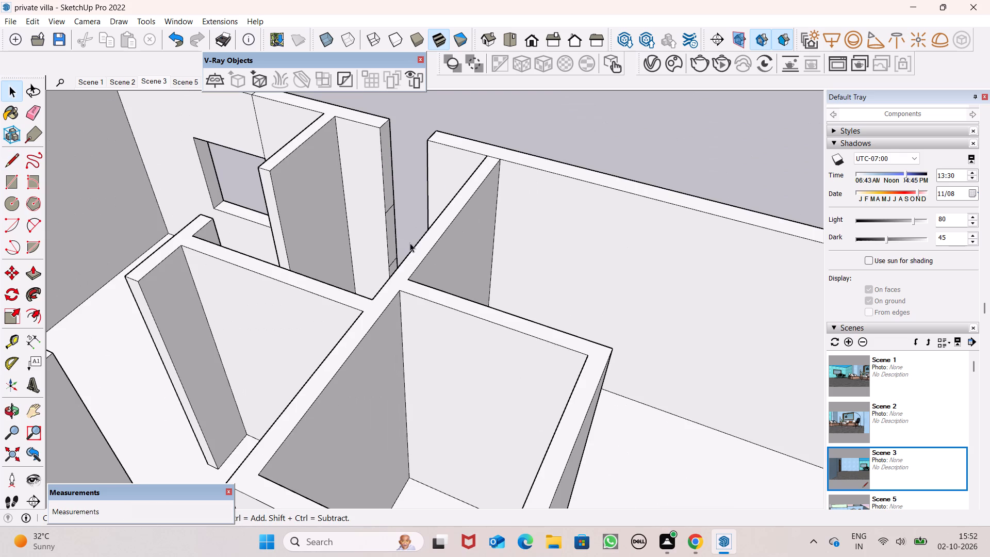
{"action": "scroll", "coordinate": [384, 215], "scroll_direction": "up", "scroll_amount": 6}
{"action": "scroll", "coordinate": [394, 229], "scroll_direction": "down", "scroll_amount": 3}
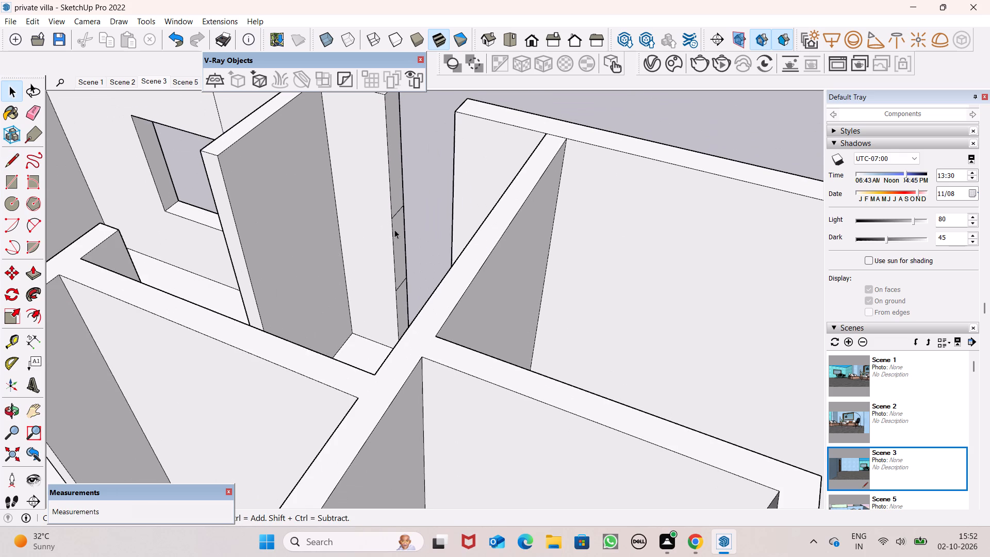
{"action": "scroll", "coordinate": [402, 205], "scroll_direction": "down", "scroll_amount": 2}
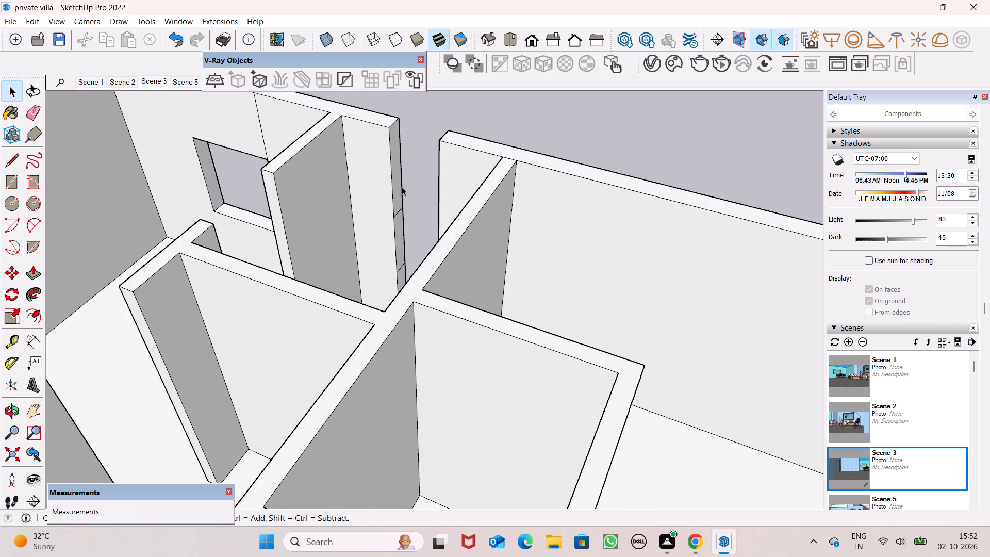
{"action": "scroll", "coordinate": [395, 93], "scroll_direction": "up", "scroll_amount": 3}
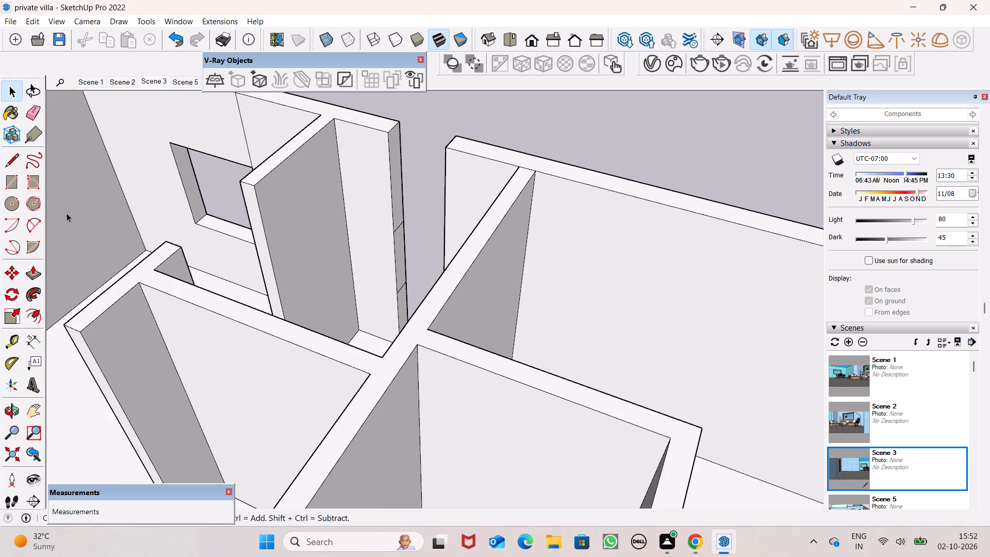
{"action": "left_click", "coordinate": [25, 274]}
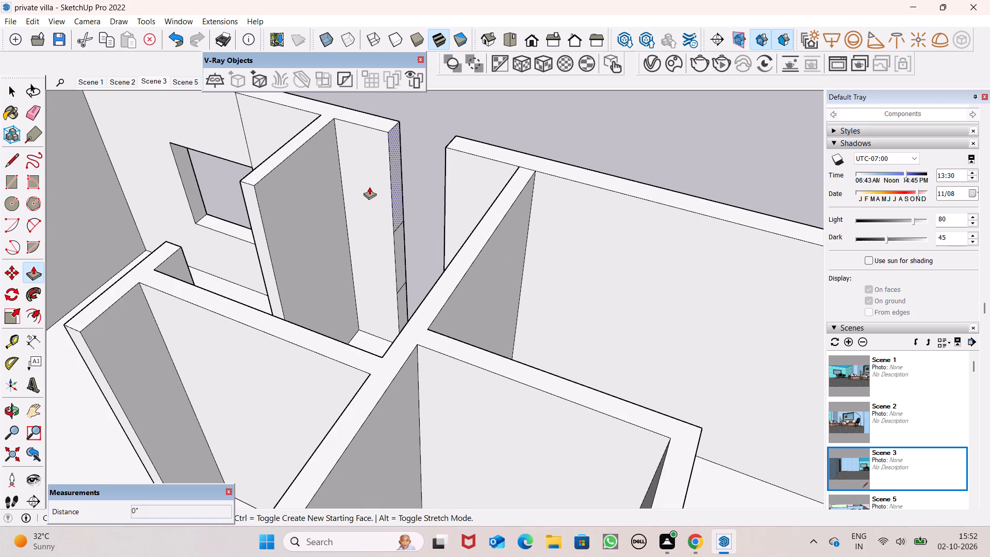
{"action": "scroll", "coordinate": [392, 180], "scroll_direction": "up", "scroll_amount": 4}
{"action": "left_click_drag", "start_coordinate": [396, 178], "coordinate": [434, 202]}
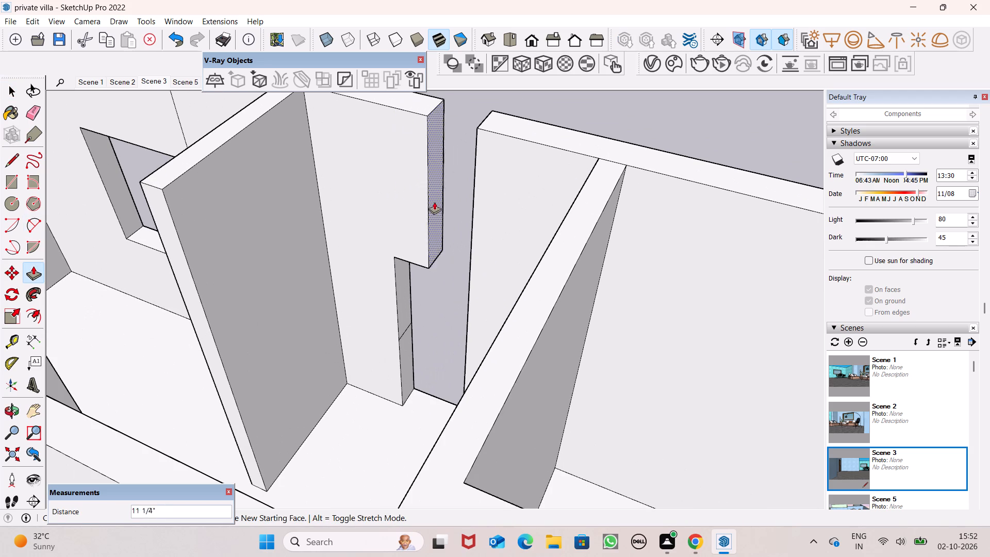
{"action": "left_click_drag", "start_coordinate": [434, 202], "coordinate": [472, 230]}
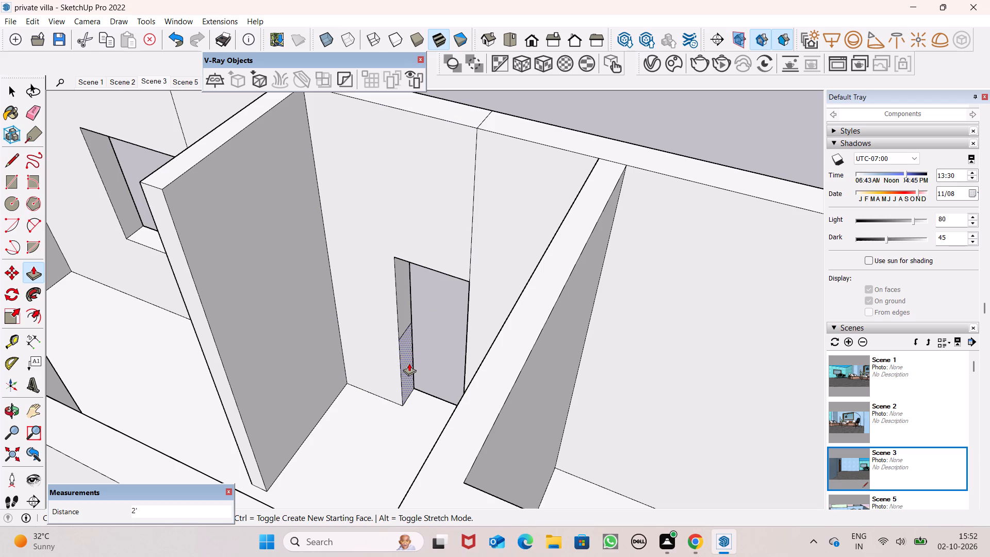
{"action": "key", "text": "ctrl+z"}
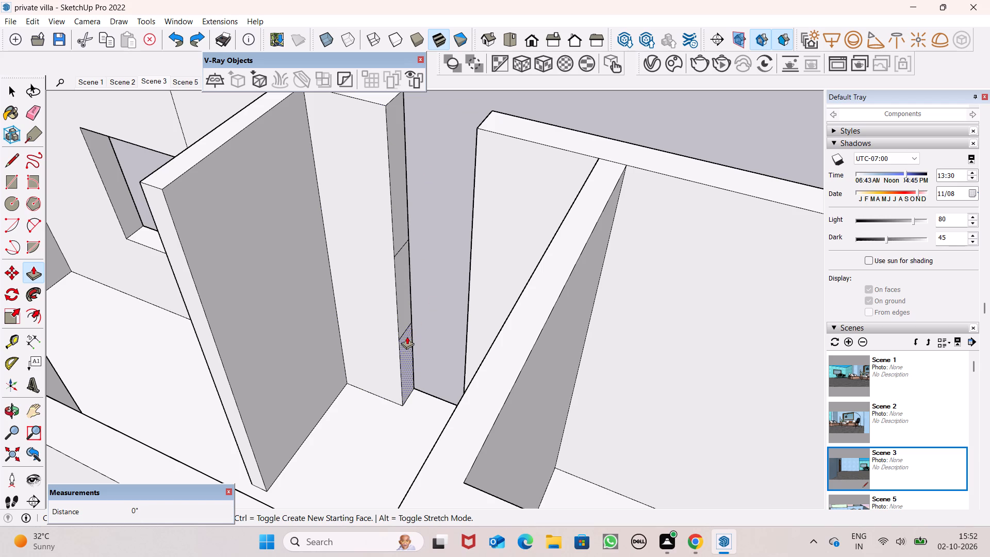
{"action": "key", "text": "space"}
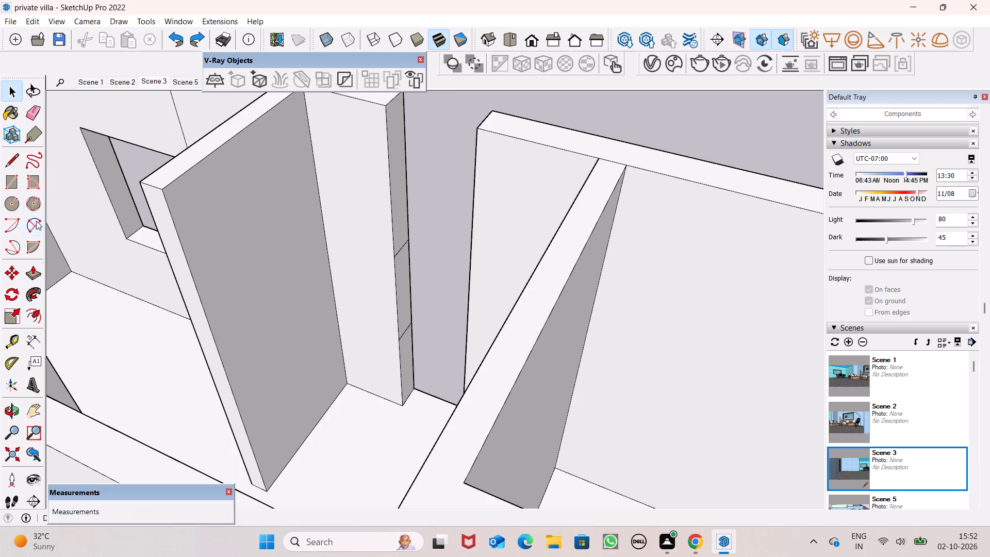
Erase the two horizontal dividing lines on the narrow opening's wall end face, keeping the wall's own edges and faces.
{"action": "left_click", "coordinate": [35, 111]}
{"action": "left_click_drag", "start_coordinate": [394, 245], "coordinate": [397, 256]}
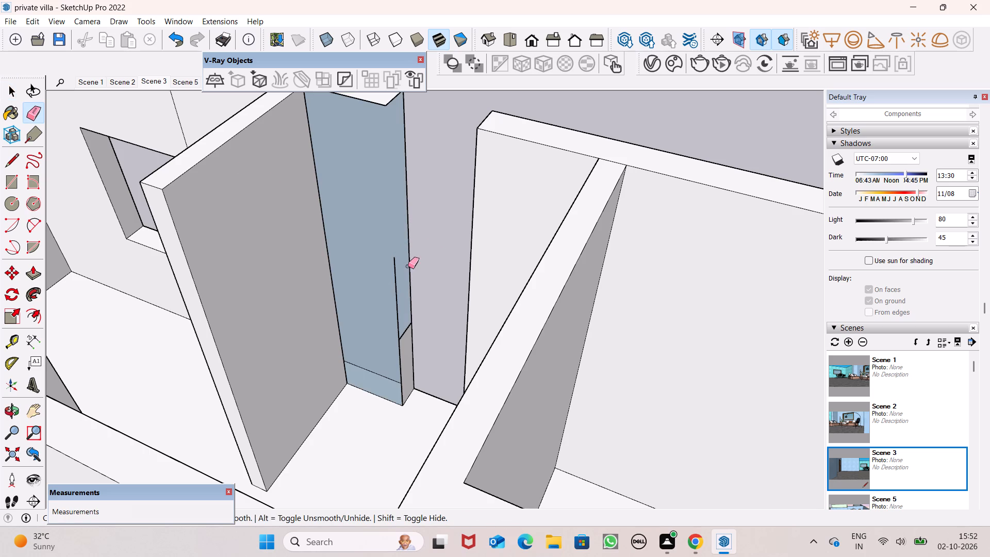
{"action": "key", "text": "ctrl+z"}
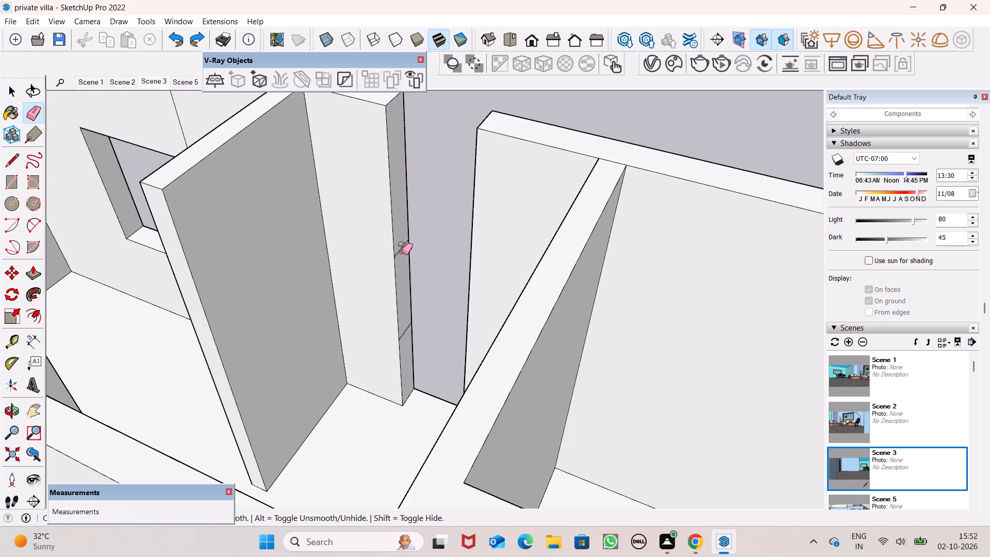
{"action": "left_click", "coordinate": [402, 252]}
{"action": "left_click_drag", "start_coordinate": [400, 244], "coordinate": [401, 256]}
{"action": "left_click_drag", "start_coordinate": [414, 324], "coordinate": [403, 331]}
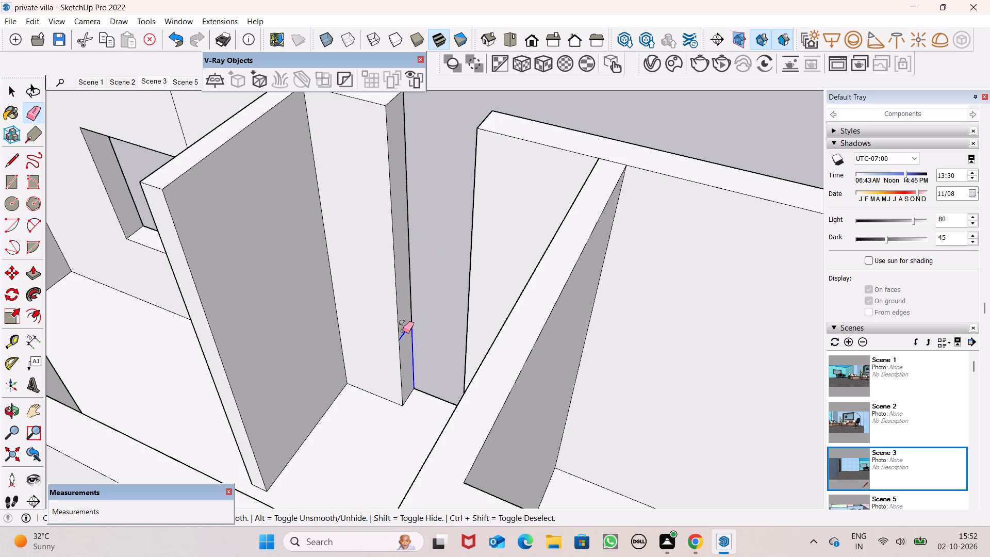
{"action": "left_click_drag", "start_coordinate": [403, 331], "coordinate": [403, 333]}
{"action": "key", "text": "ctrl+z"}
{"action": "left_click_drag", "start_coordinate": [403, 336], "coordinate": [403, 341]}
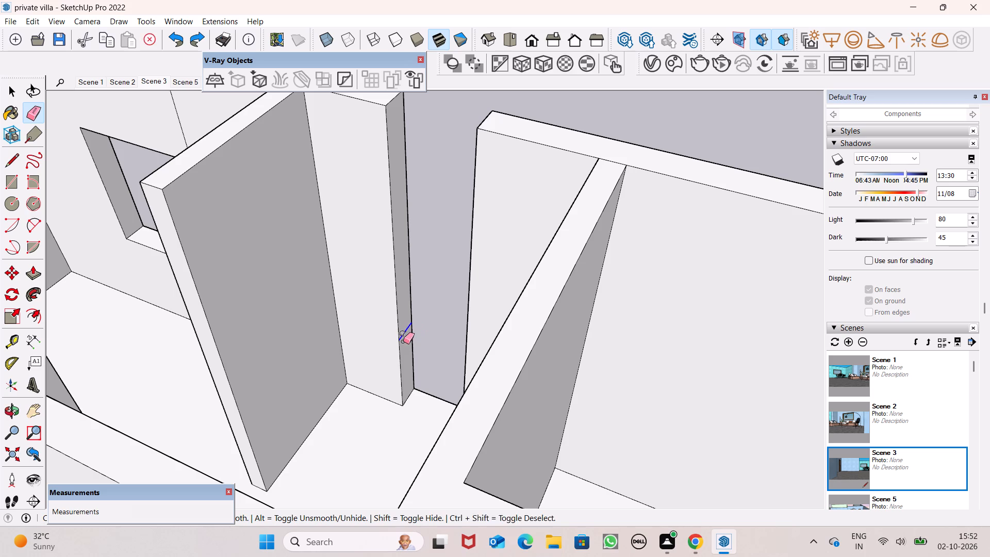
{"action": "left_click_drag", "start_coordinate": [403, 341], "coordinate": [403, 344]}
{"action": "key", "text": "space"}
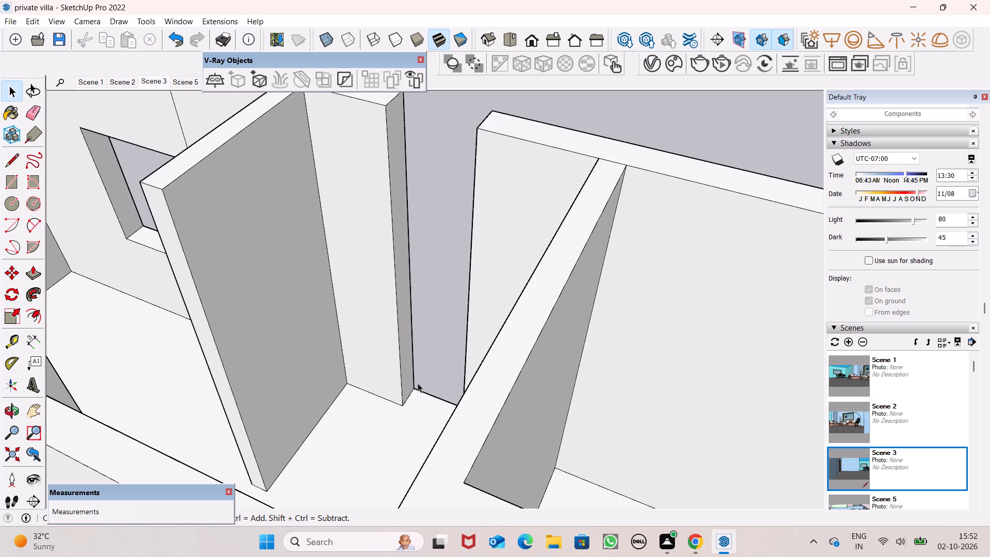
Mark a point about 5' 3" above the floor on the inner vertical edge of the narrow opening's wall end.
{"action": "scroll", "coordinate": [418, 383], "scroll_direction": "up", "scroll_amount": 5}
{"action": "middle_click_drag", "start_coordinate": [438, 400], "coordinate": [429, 345]}
{"action": "scroll", "coordinate": [431, 351], "scroll_direction": "down", "scroll_amount": 2}
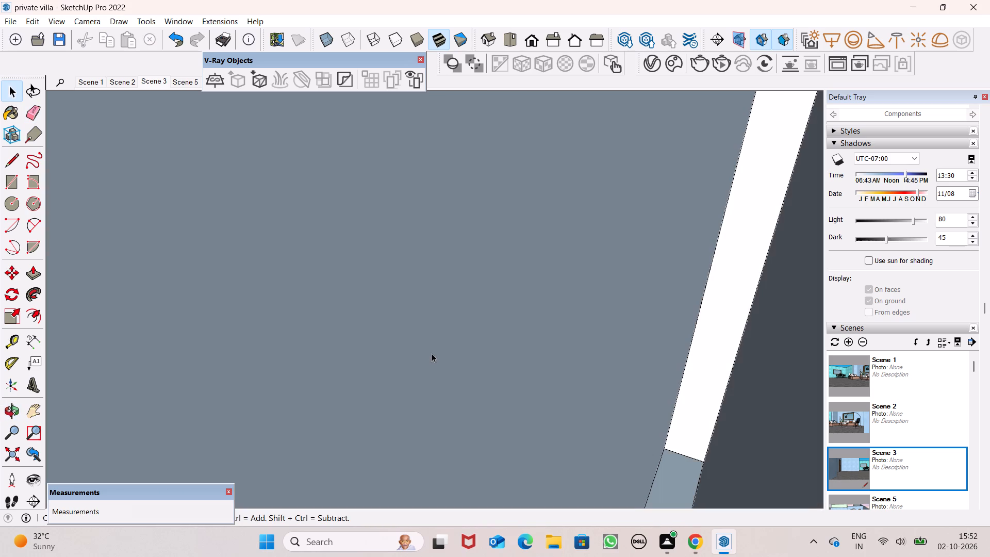
{"action": "middle_click_drag", "start_coordinate": [539, 381], "coordinate": [678, 434]}
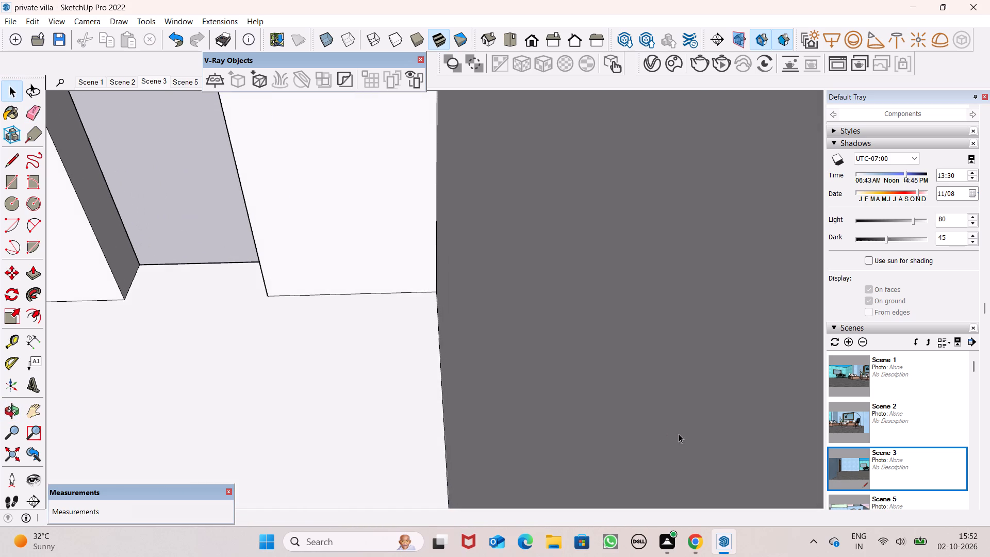
{"action": "scroll", "coordinate": [319, 347], "scroll_direction": "down", "scroll_amount": 12}
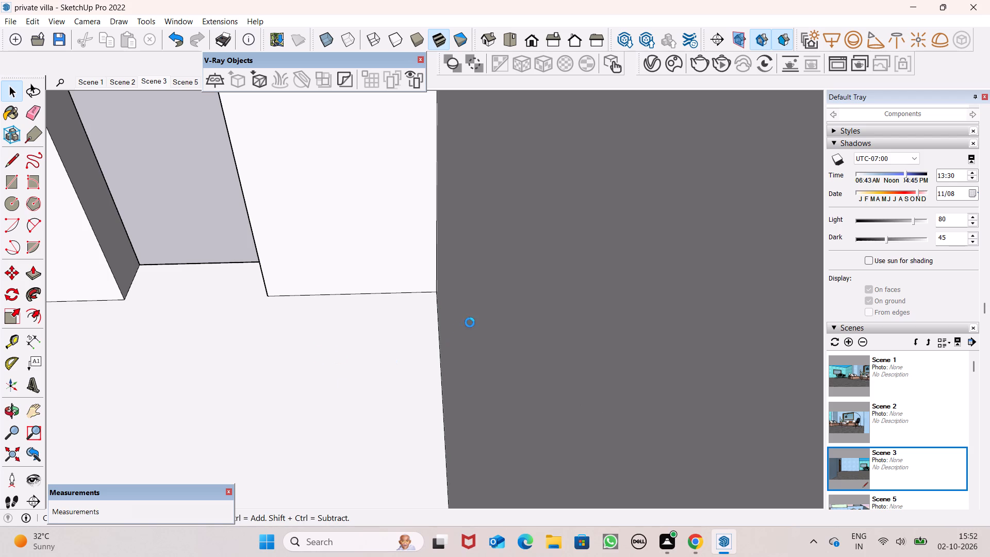
{"action": "scroll", "coordinate": [318, 232], "scroll_direction": "down", "scroll_amount": 6}
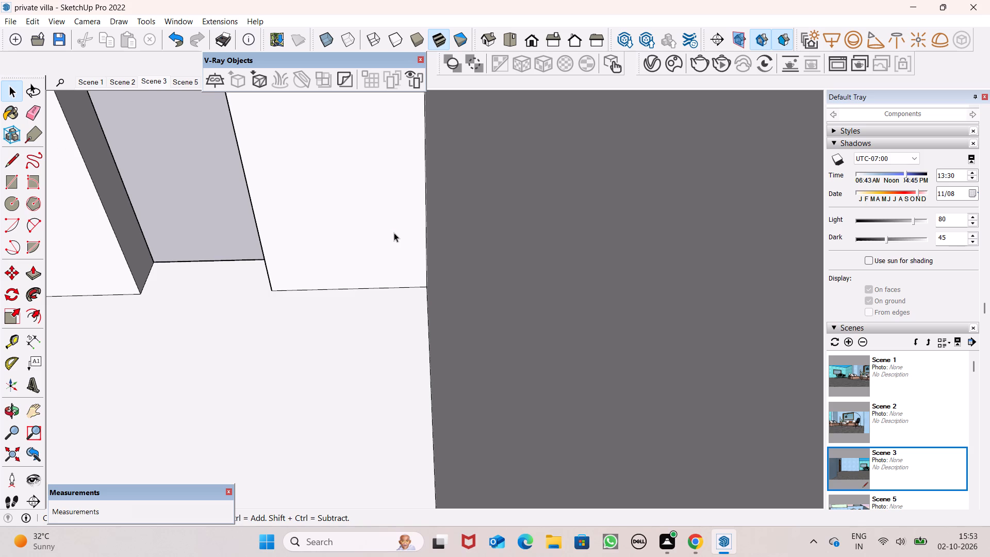
{"action": "scroll", "coordinate": [350, 282], "scroll_direction": "down", "scroll_amount": 3}
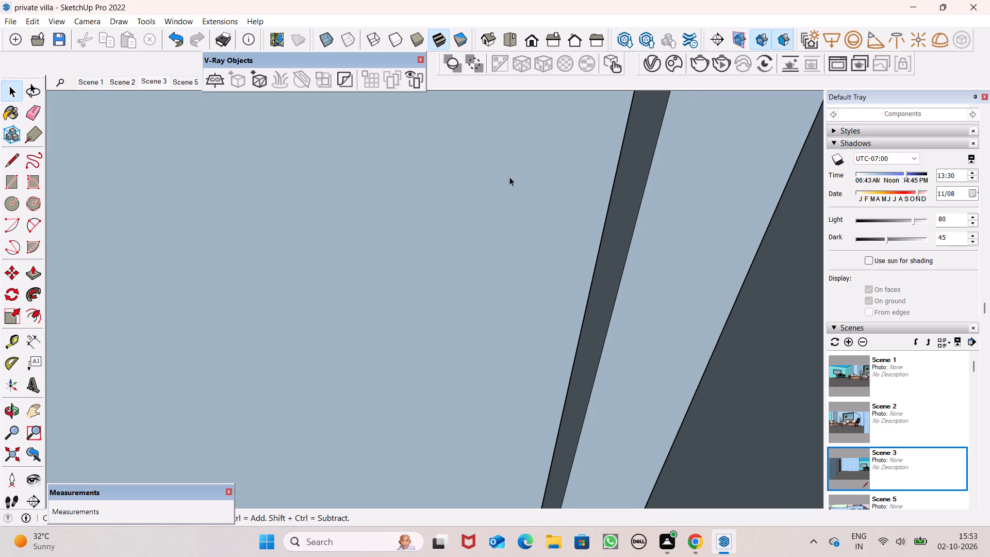
{"action": "scroll", "coordinate": [509, 177], "scroll_direction": "down", "scroll_amount": 20}
{"action": "scroll", "coordinate": [509, 177], "scroll_direction": "down", "scroll_amount": 14}
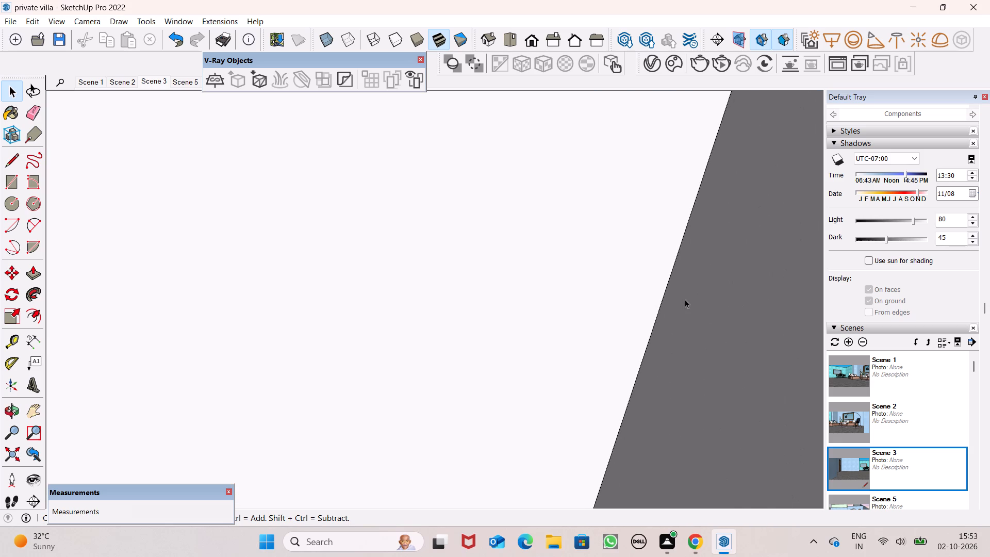
{"action": "scroll", "coordinate": [691, 310], "scroll_direction": "down", "scroll_amount": 20}
{"action": "scroll", "coordinate": [691, 310], "scroll_direction": "down", "scroll_amount": 18}
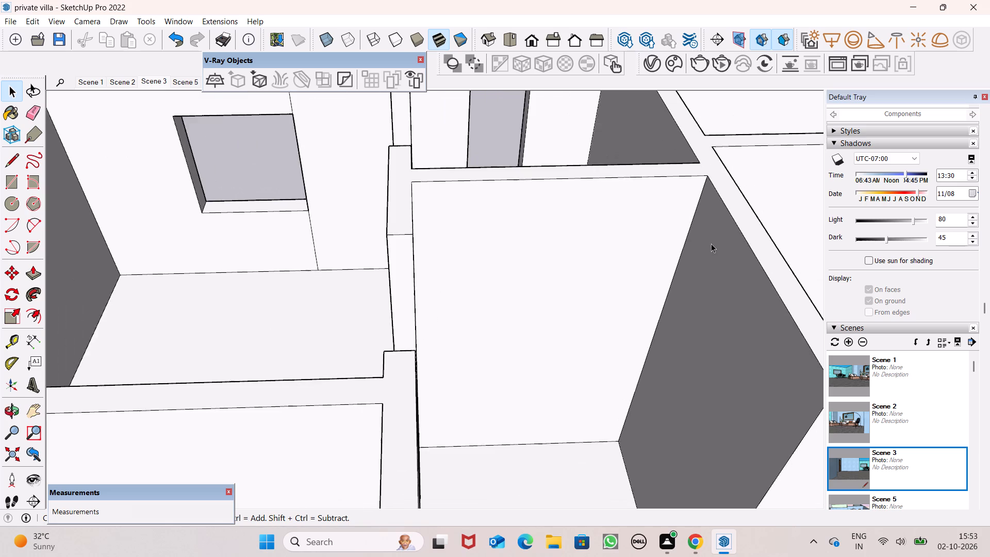
{"action": "scroll", "coordinate": [711, 243], "scroll_direction": "down", "scroll_amount": 4}
{"action": "scroll", "coordinate": [569, 271], "scroll_direction": "down", "scroll_amount": 15}
{"action": "scroll", "coordinate": [588, 205], "scroll_direction": "up", "scroll_amount": 8}
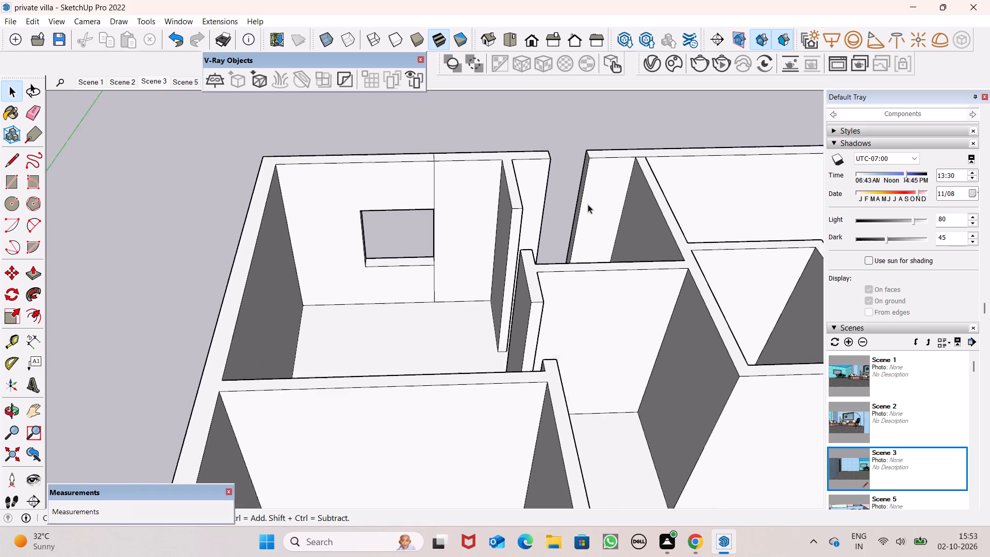
{"action": "scroll", "coordinate": [596, 183], "scroll_direction": "up", "scroll_amount": 9}
{"action": "middle_click_drag", "start_coordinate": [607, 135], "coordinate": [477, 196]}
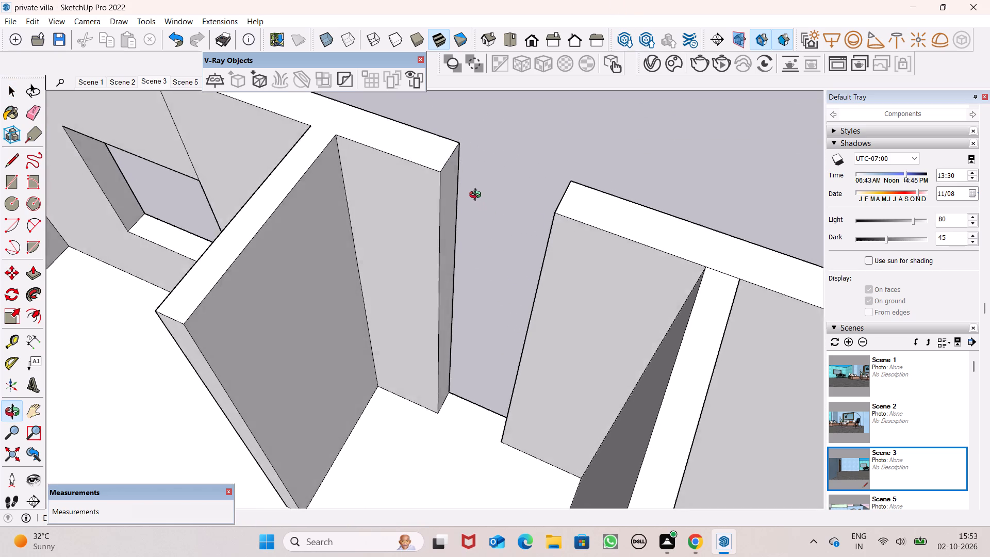
{"action": "middle_click_drag", "start_coordinate": [477, 196], "coordinate": [477, 128]}
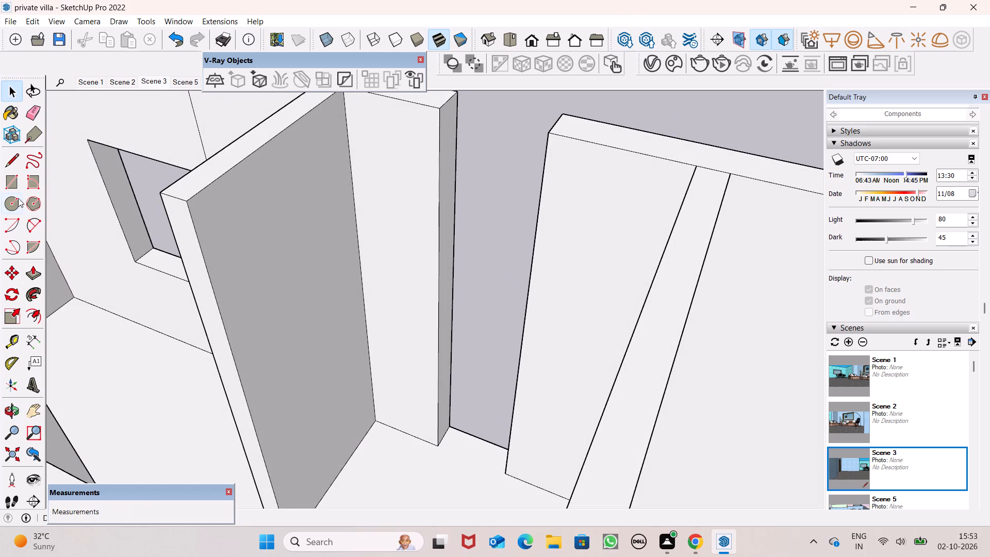
{"action": "left_click", "coordinate": [14, 170]}
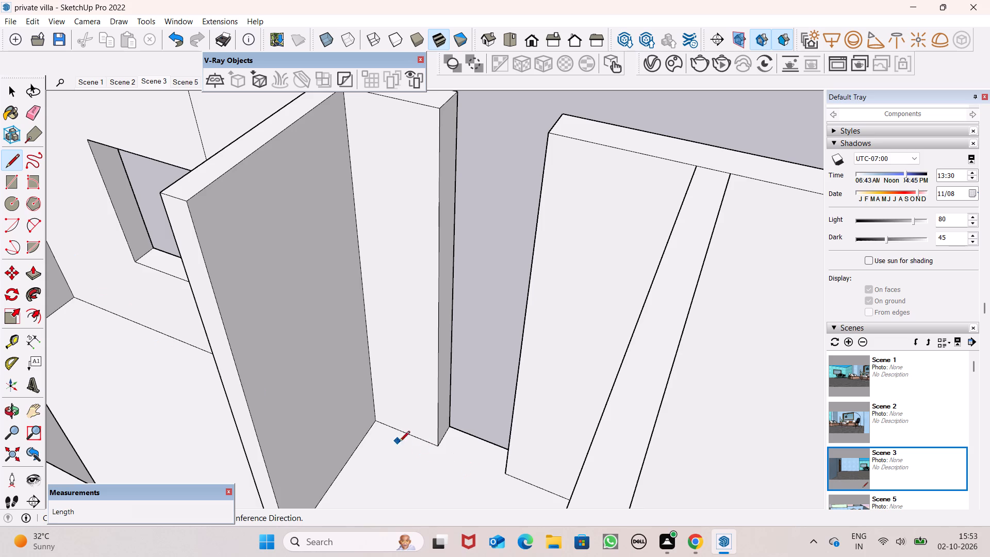
{"action": "left_click", "coordinate": [440, 449]}
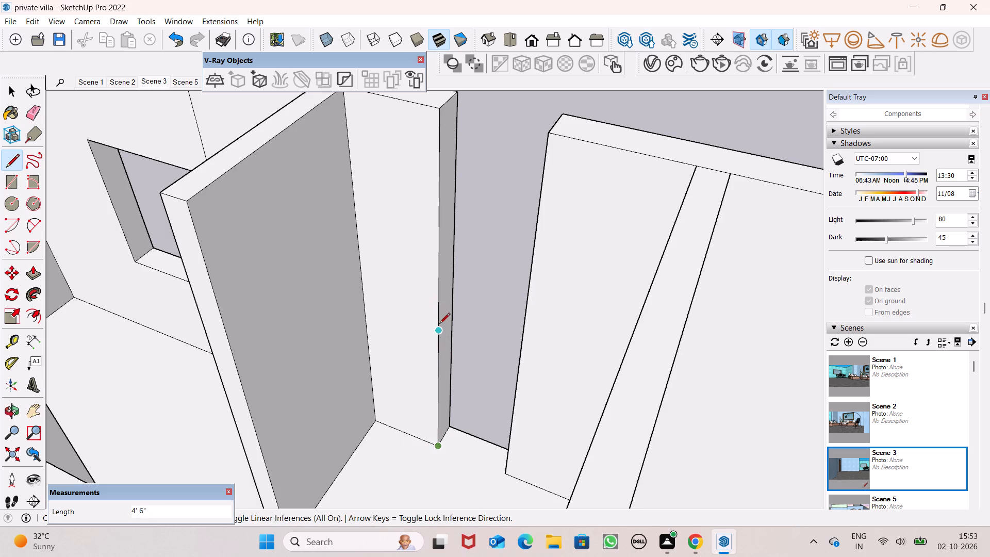
{"action": "left_click", "coordinate": [437, 307]}
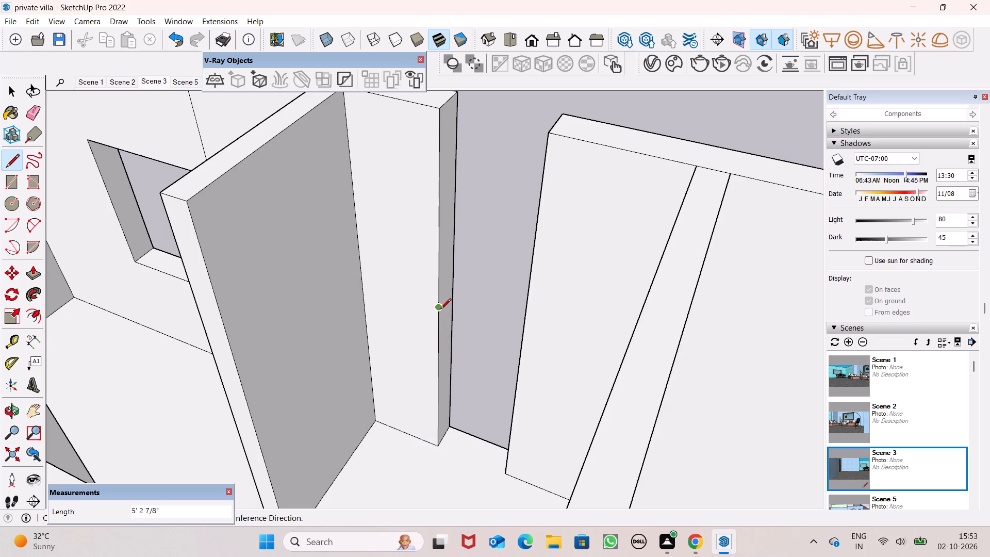
Draw a 9" horizontal line across the narrow opening's wall end face from the marked point.
{"action": "left_click", "coordinate": [441, 309]}
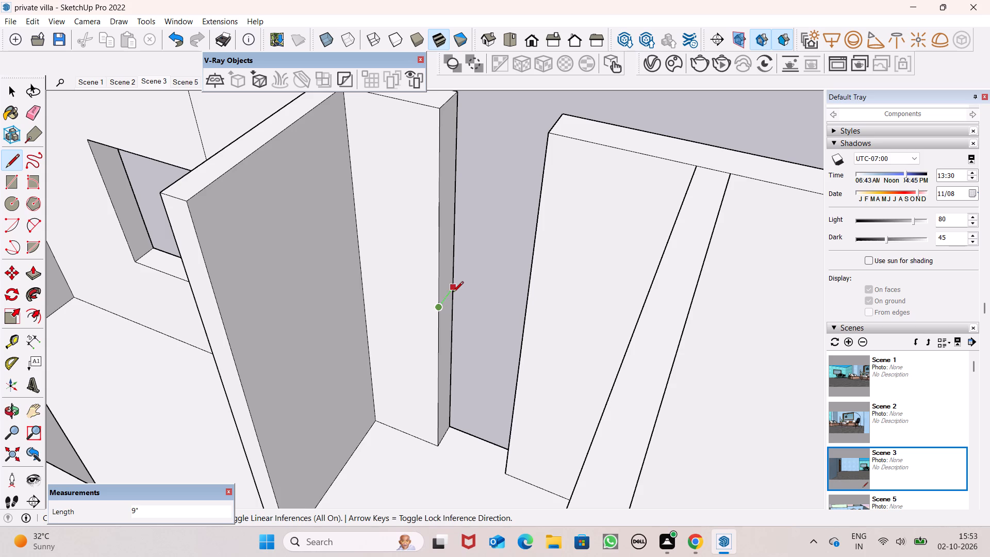
{"action": "left_click", "coordinate": [453, 292]}
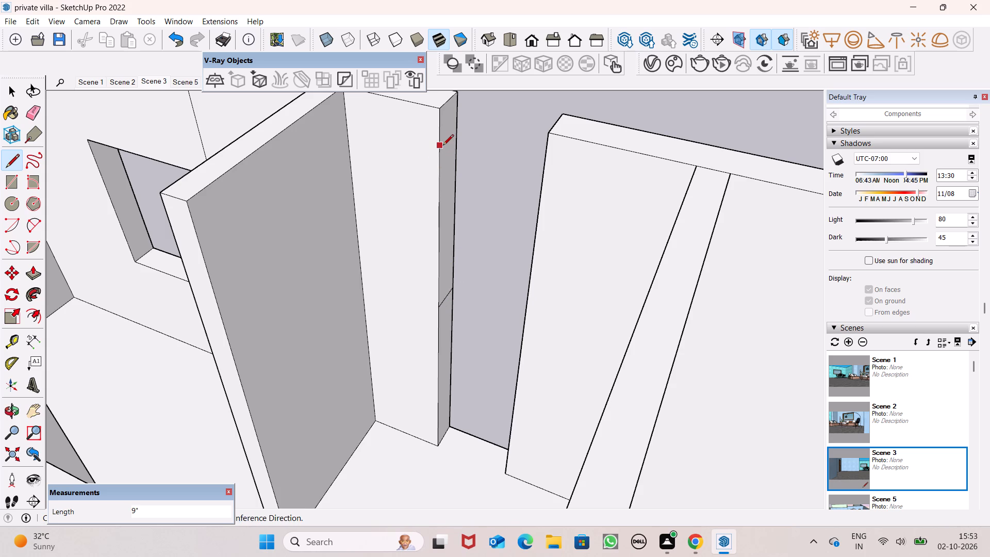
{"action": "left_click", "coordinate": [442, 144]}
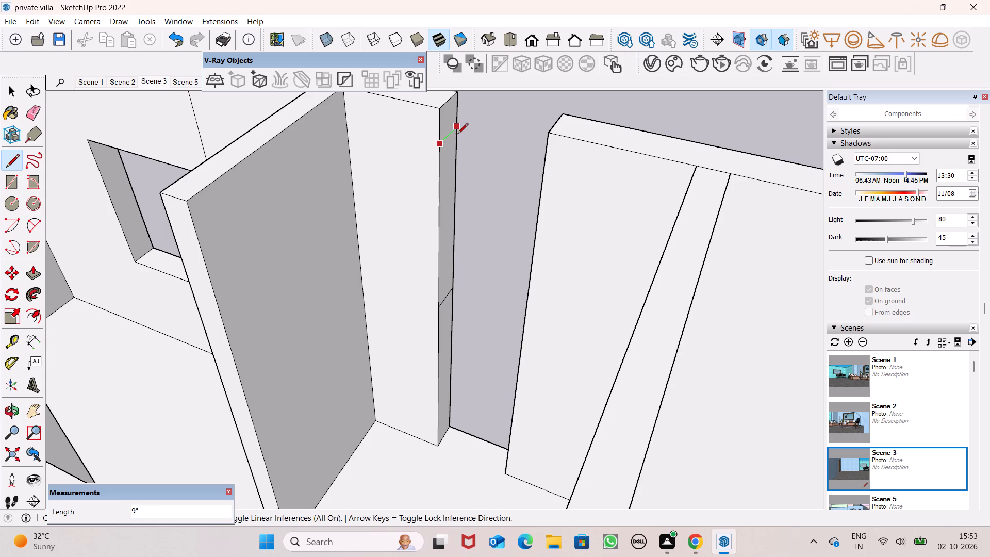
{"action": "key", "text": "space"}
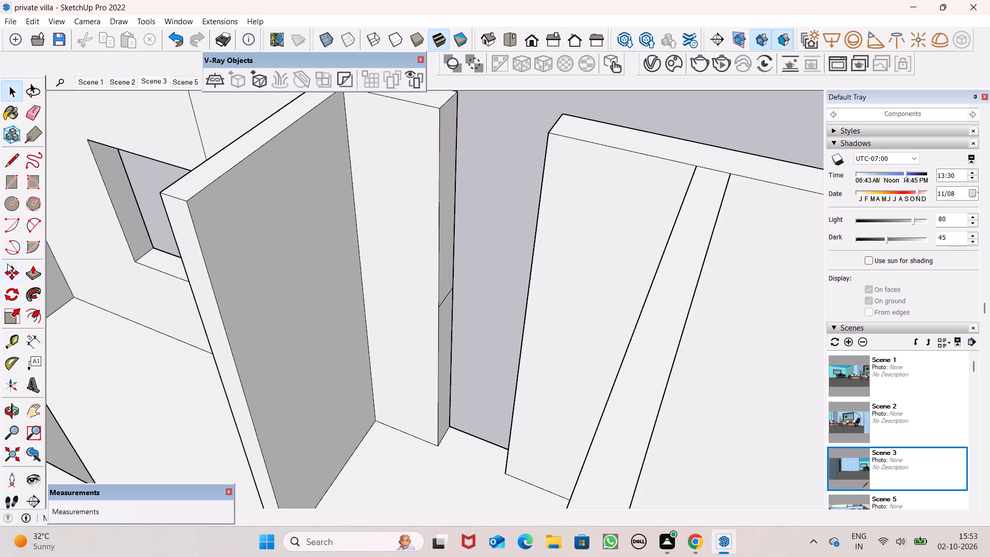
Push/Pull the wall end face sections below the new line 2' to the facing wall, forming the wall beneath the window.
{"action": "left_click", "coordinate": [35, 273]}
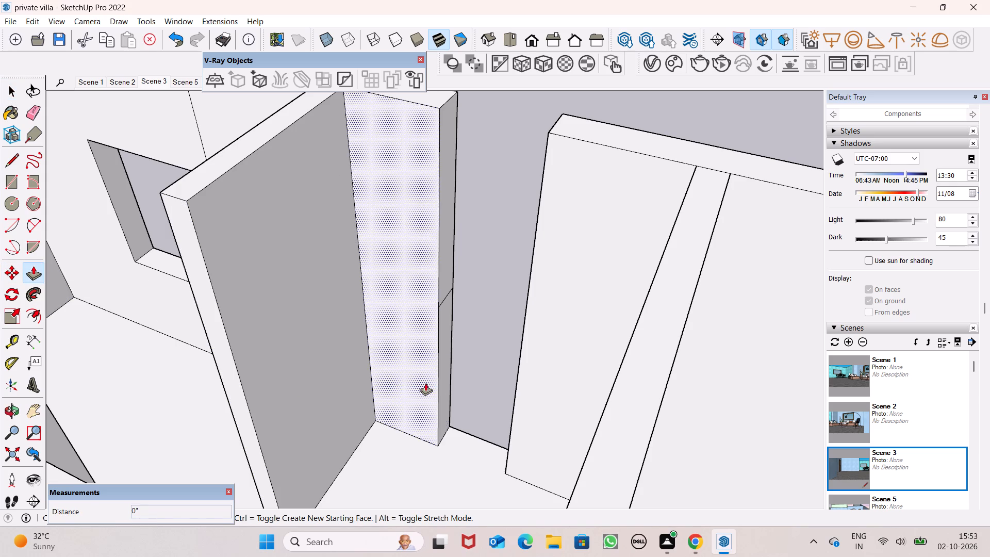
{"action": "left_click_drag", "start_coordinate": [447, 380], "coordinate": [505, 413]}
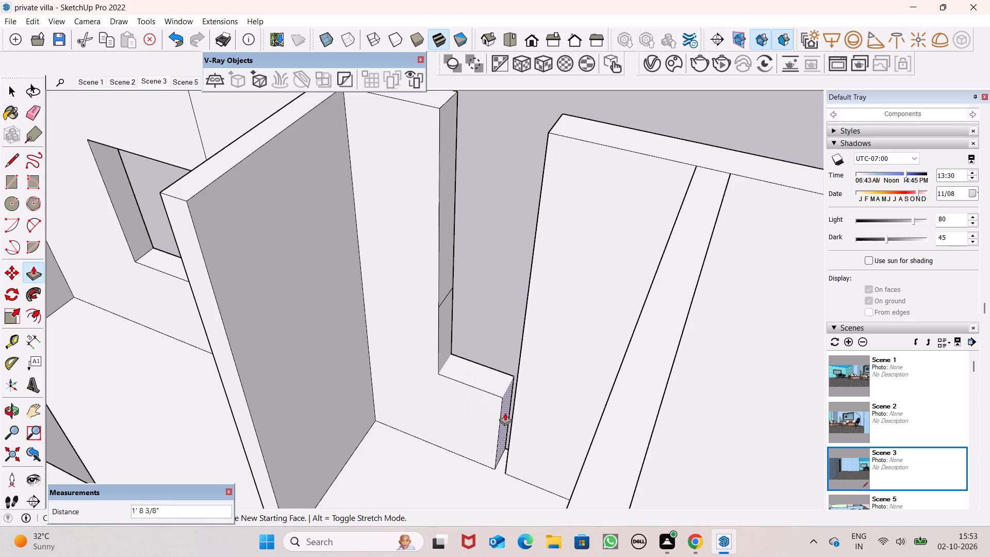
{"action": "left_click_drag", "start_coordinate": [505, 413], "coordinate": [513, 417]}
{"action": "left_click_drag", "start_coordinate": [443, 327], "coordinate": [474, 340]}
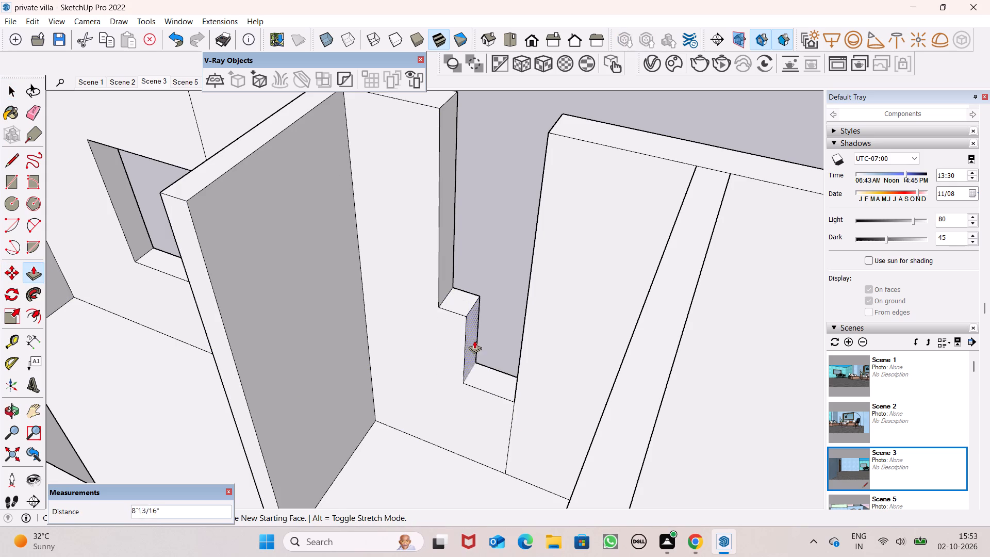
{"action": "left_click_drag", "start_coordinate": [474, 340], "coordinate": [519, 366]}
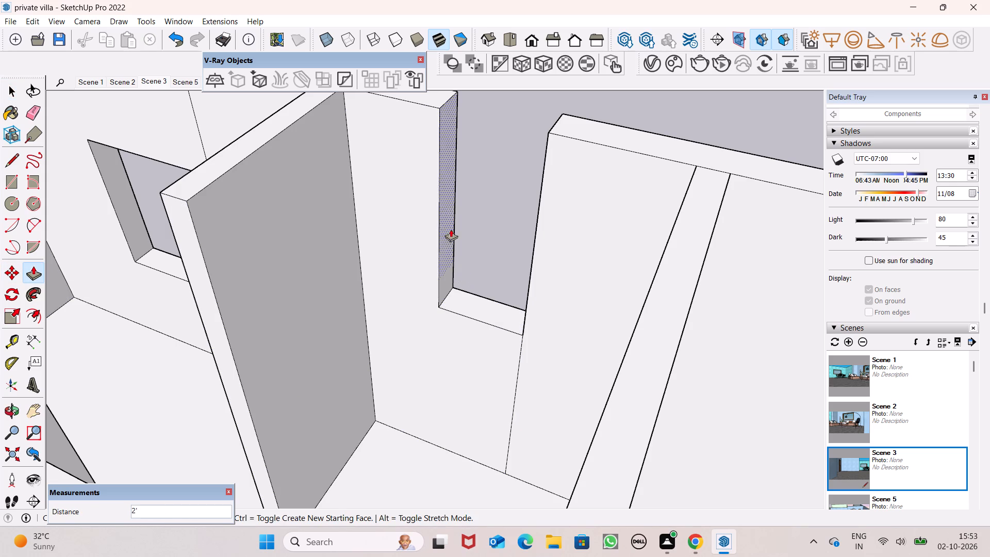
Draw a 9" horizontal line across the narrow opening's wall end face, a short distance below the wall top.
{"action": "left_click", "coordinate": [8, 161]}
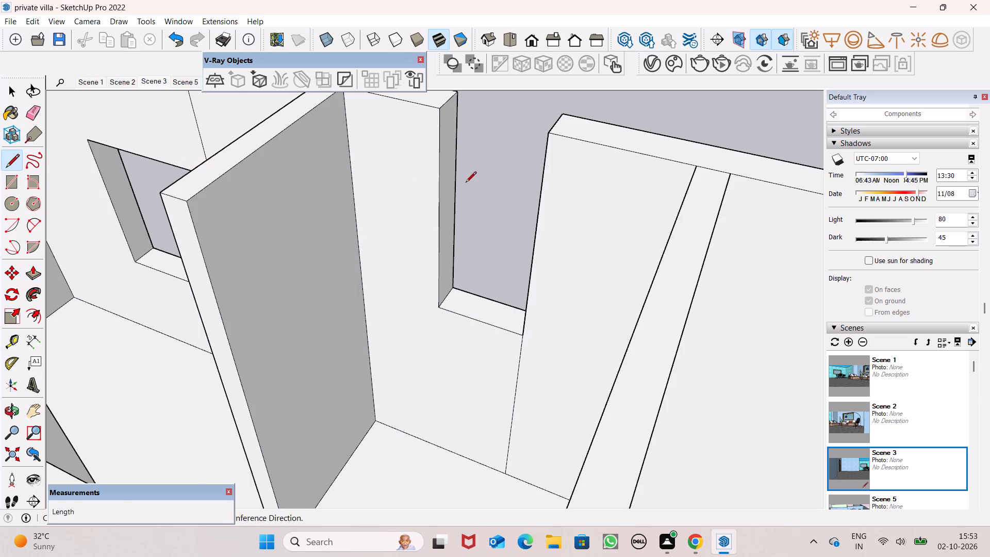
{"action": "scroll", "coordinate": [466, 183], "scroll_direction": "up", "scroll_amount": 1}
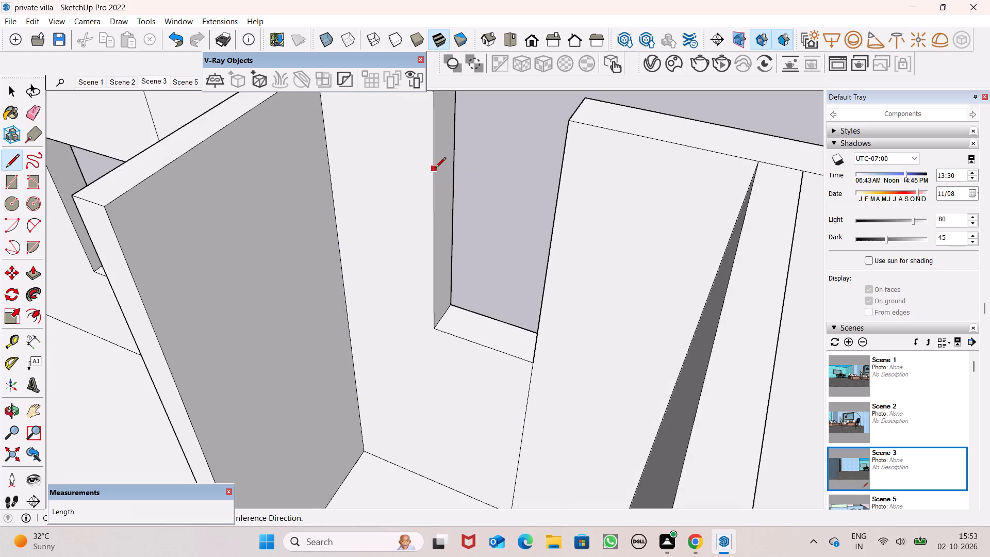
{"action": "scroll", "coordinate": [435, 157], "scroll_direction": "down", "scroll_amount": 4}
{"action": "scroll", "coordinate": [439, 159], "scroll_direction": "up", "scroll_amount": 2}
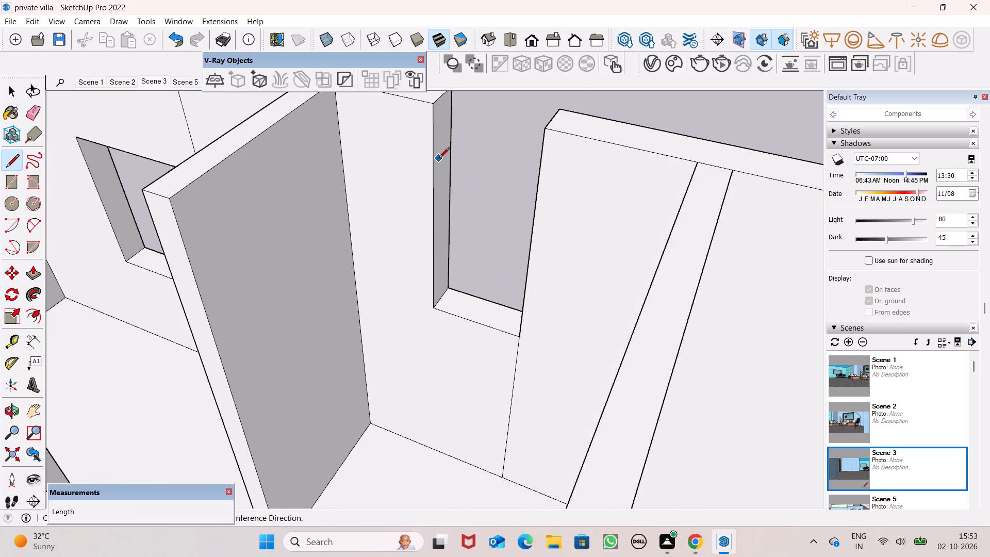
{"action": "left_click", "coordinate": [432, 158]}
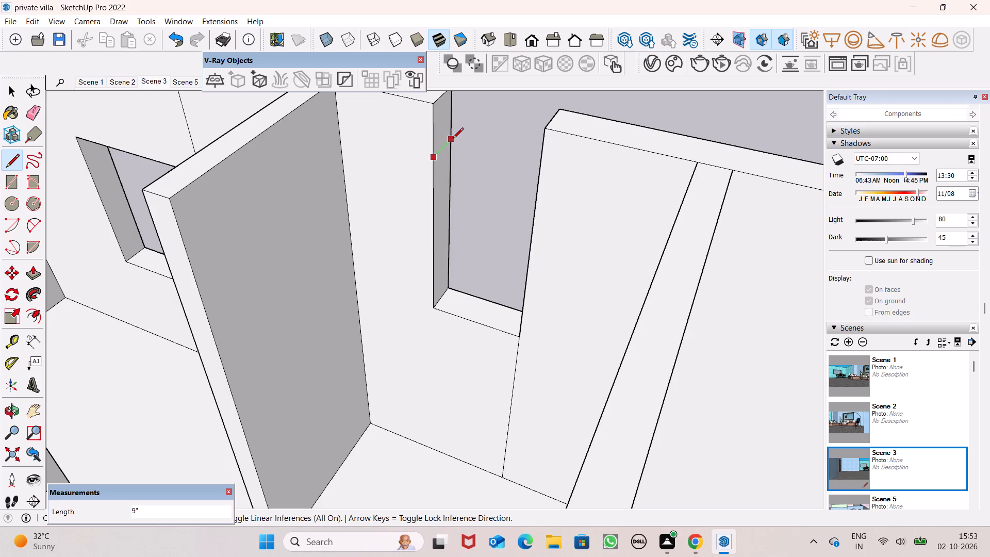
{"action": "left_click", "coordinate": [453, 139]}
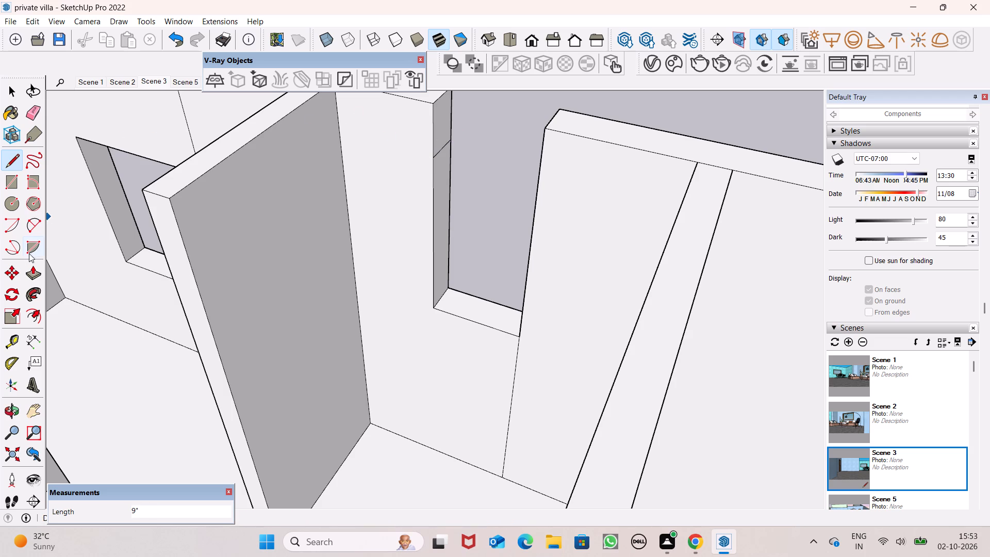
Push/Pull the wall end's top section 2' to the facing wall, closing the narrow window opening above.
{"action": "left_click_drag", "start_coordinate": [28, 278], "coordinate": [33, 276]}
{"action": "left_click_drag", "start_coordinate": [444, 134], "coordinate": [454, 137]}
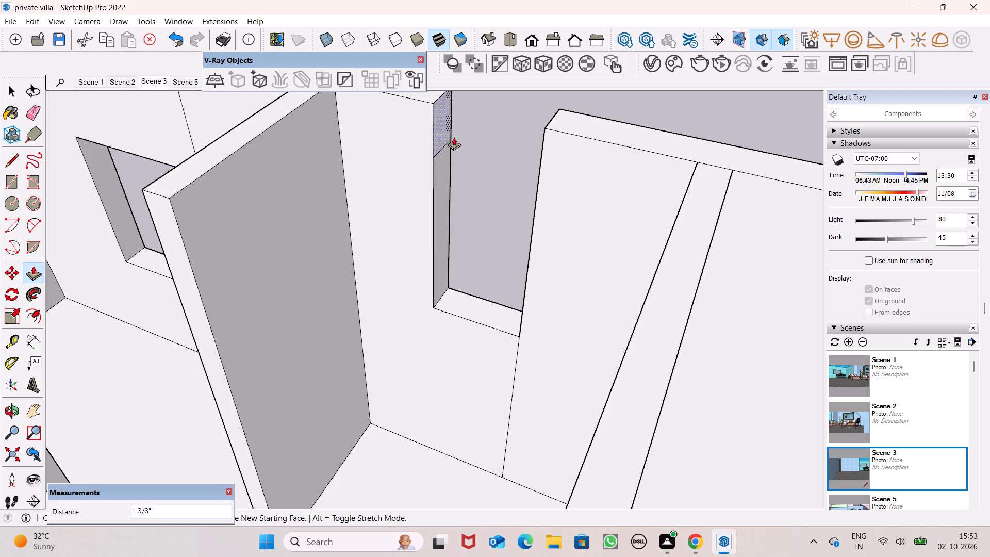
{"action": "left_click_drag", "start_coordinate": [454, 137], "coordinate": [545, 159]}
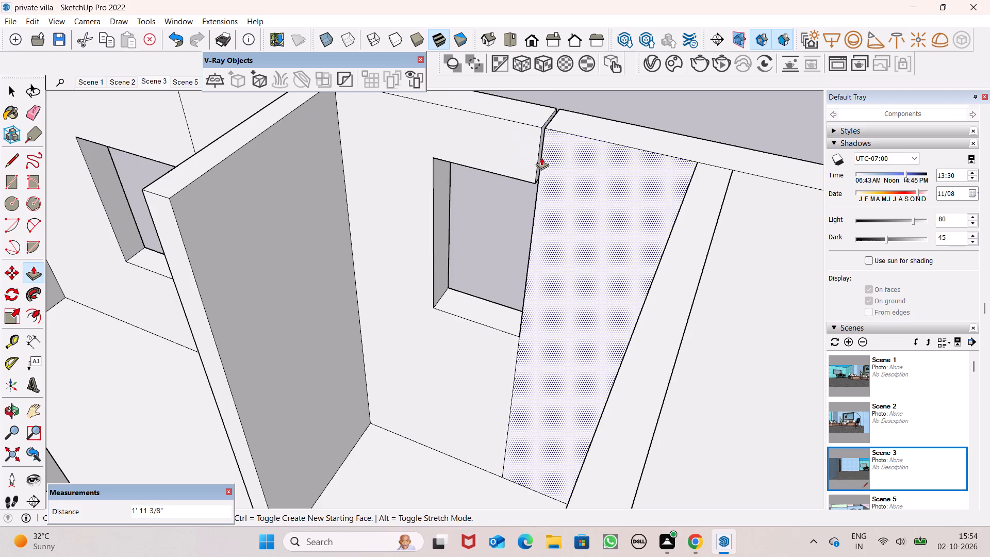
{"action": "key", "text": "ctrl+z"}
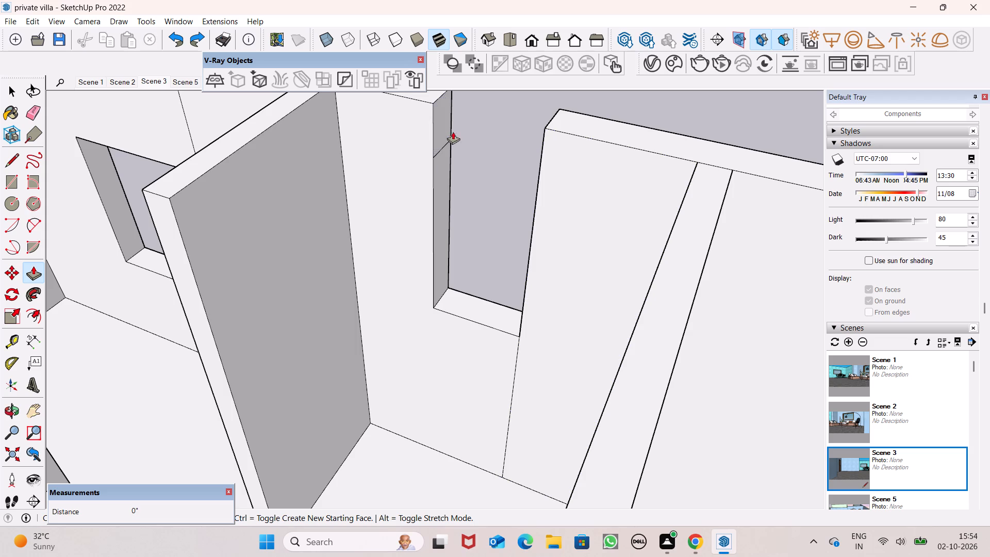
{"action": "left_click_drag", "start_coordinate": [443, 132], "coordinate": [539, 176]}
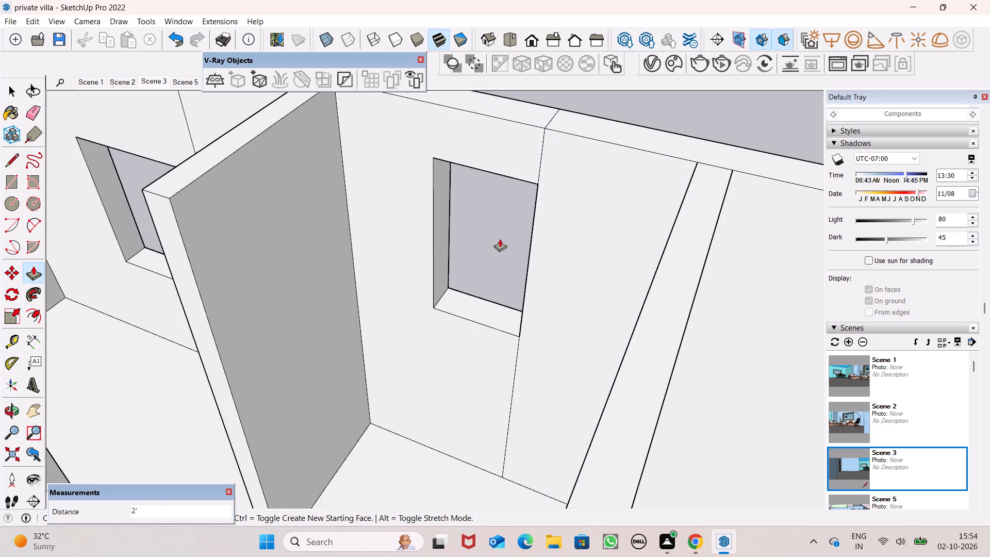
Raise the narrow window's sill face by about 1' 2".
{"action": "left_click_drag", "start_coordinate": [476, 306], "coordinate": [488, 261]}
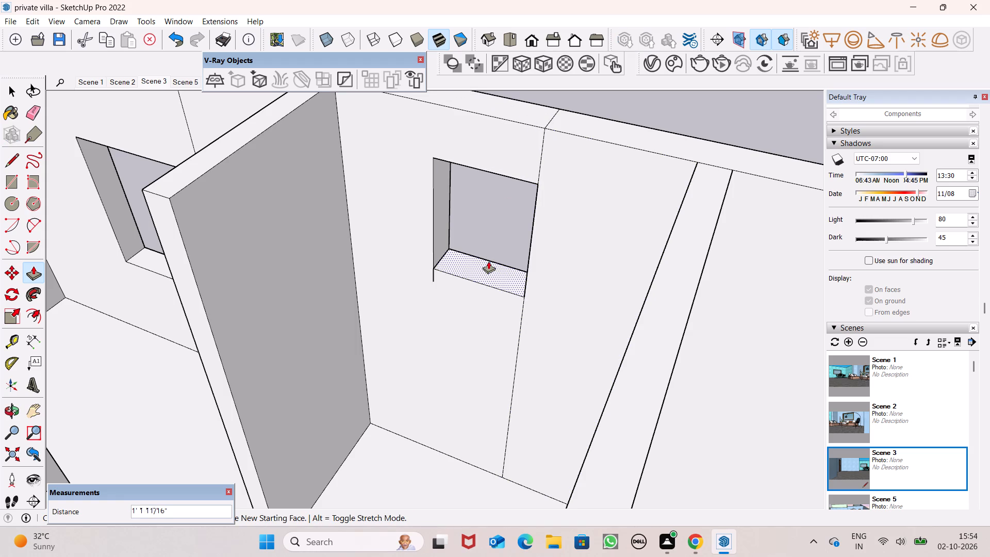
{"action": "left_click_drag", "start_coordinate": [488, 261], "coordinate": [488, 260]}
Erase the stray edge below the narrow window's sill and the vertical seams below and above it on the wall's inner face.
{"action": "scroll", "coordinate": [459, 293], "scroll_direction": "down", "scroll_amount": 6}
{"action": "middle_click_drag", "start_coordinate": [461, 319], "coordinate": [534, 274]}
{"action": "key", "text": "space"}
{"action": "scroll", "coordinate": [534, 250], "scroll_direction": "up", "scroll_amount": 1}
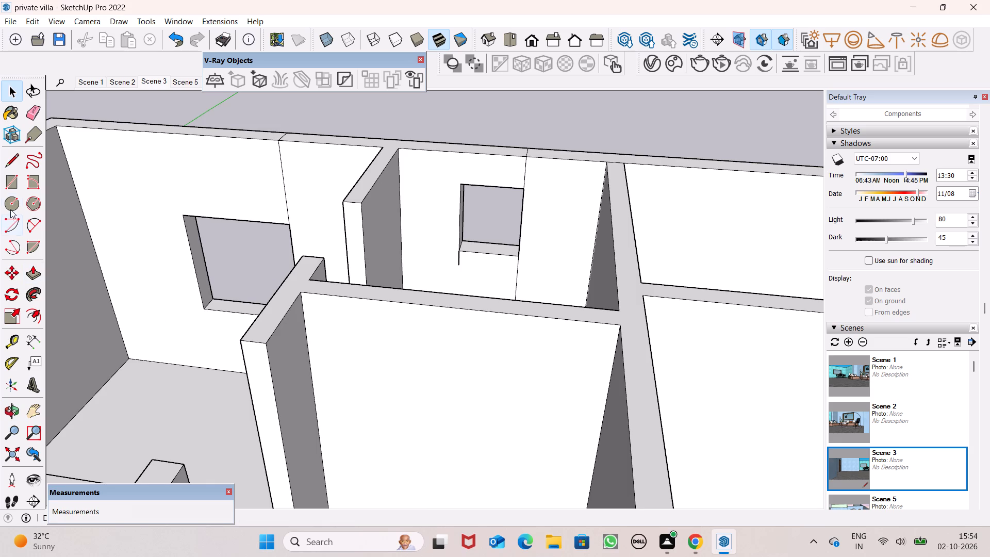
{"action": "left_click", "coordinate": [29, 113]}
{"action": "scroll", "coordinate": [454, 242], "scroll_direction": "up", "scroll_amount": 7}
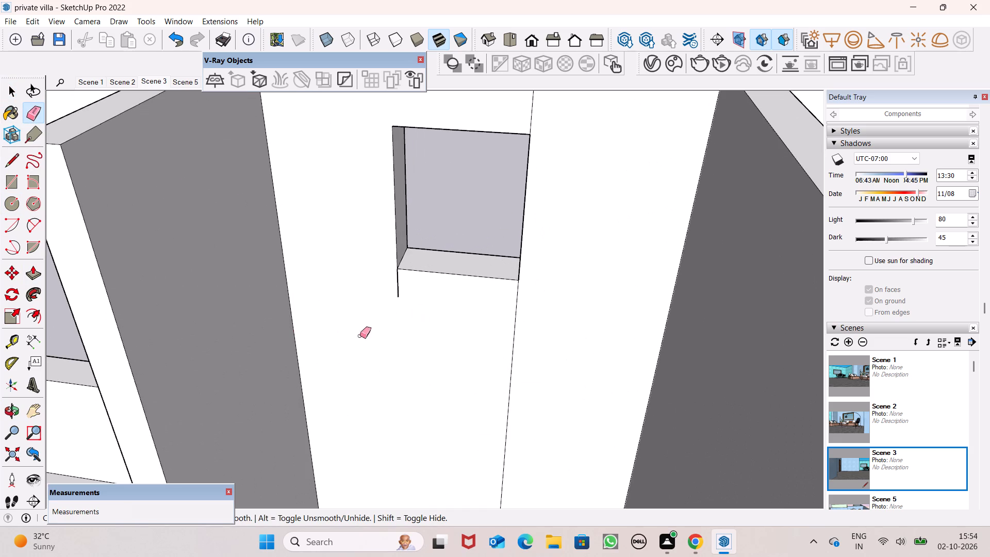
{"action": "left_click_drag", "start_coordinate": [399, 291], "coordinate": [412, 302]}
{"action": "left_click_drag", "start_coordinate": [507, 325], "coordinate": [513, 336]}
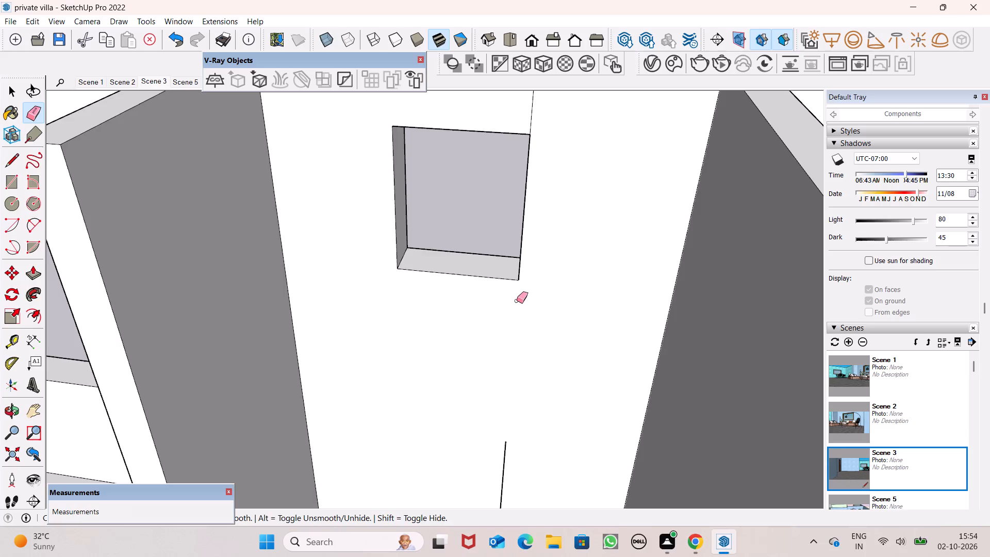
{"action": "left_click_drag", "start_coordinate": [535, 454], "coordinate": [485, 453]}
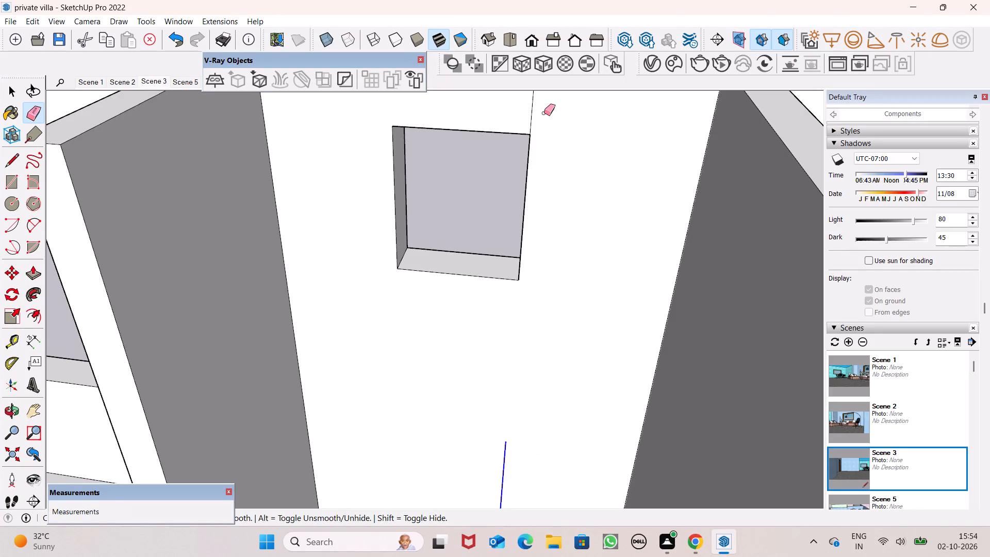
{"action": "left_click_drag", "start_coordinate": [537, 113], "coordinate": [532, 113]}
Erase the narrow window's leftover edges on the outer wall face, including the vertical seams, the stub below the sill and the wall-top seam.
{"action": "scroll", "coordinate": [532, 292], "scroll_direction": "down", "scroll_amount": 15}
{"action": "middle_click_drag", "start_coordinate": [528, 253], "coordinate": [286, 490]}
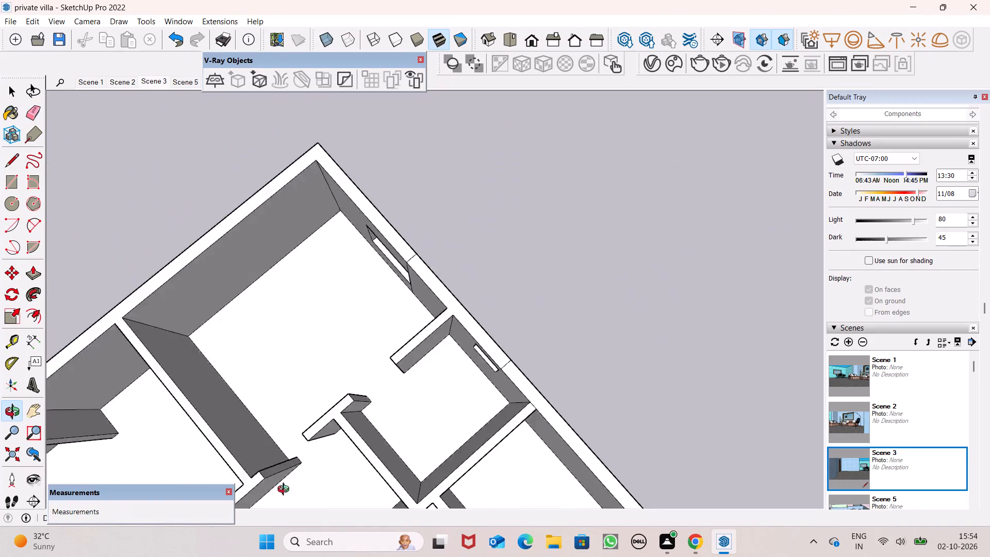
{"action": "middle_click_drag", "start_coordinate": [286, 490], "coordinate": [0, 301]}
{"action": "middle_click_drag", "start_coordinate": [397, 385], "coordinate": [169, 380]}
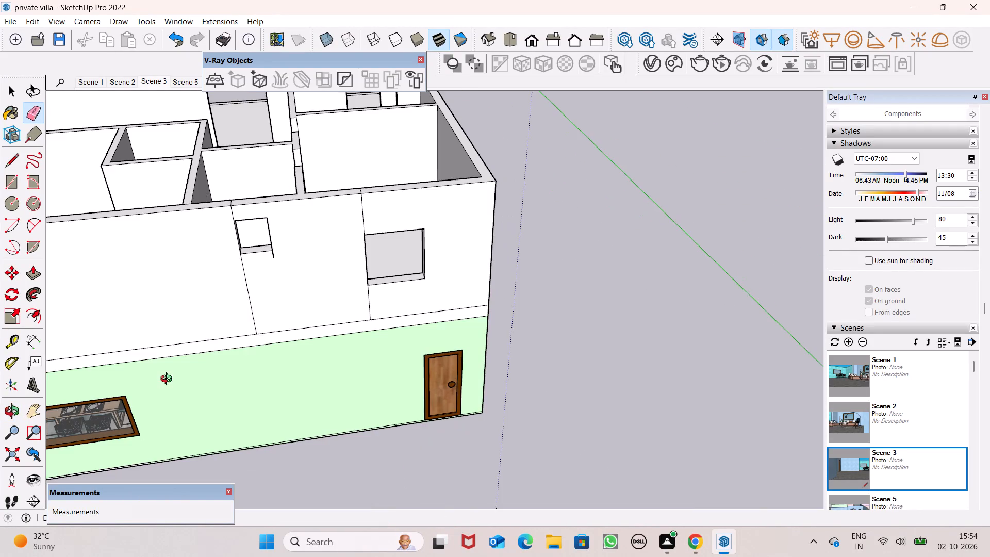
{"action": "middle_click_drag", "start_coordinate": [169, 380], "coordinate": [162, 372]}
{"action": "left_click_drag", "start_coordinate": [250, 312], "coordinate": [252, 307]}
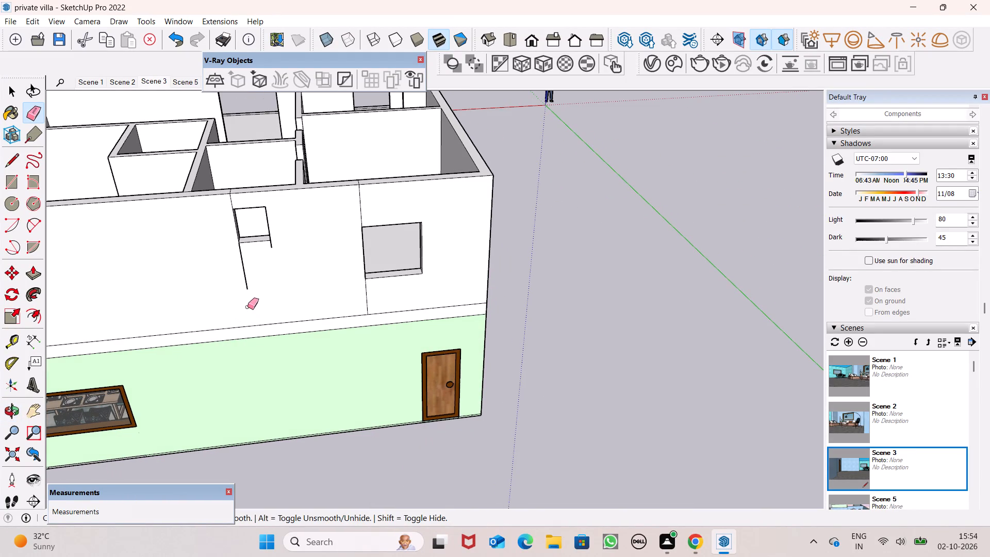
{"action": "left_click_drag", "start_coordinate": [244, 264], "coordinate": [235, 251]}
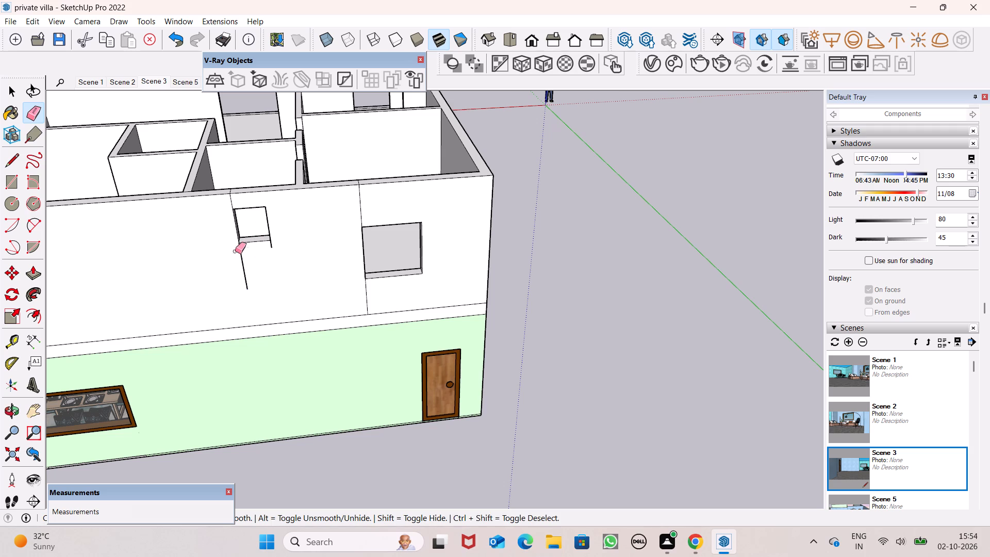
{"action": "left_click_drag", "start_coordinate": [235, 251], "coordinate": [235, 249]}
{"action": "left_click_drag", "start_coordinate": [233, 196], "coordinate": [229, 201]}
{"action": "scroll", "coordinate": [235, 184], "scroll_direction": "up", "scroll_amount": 3}
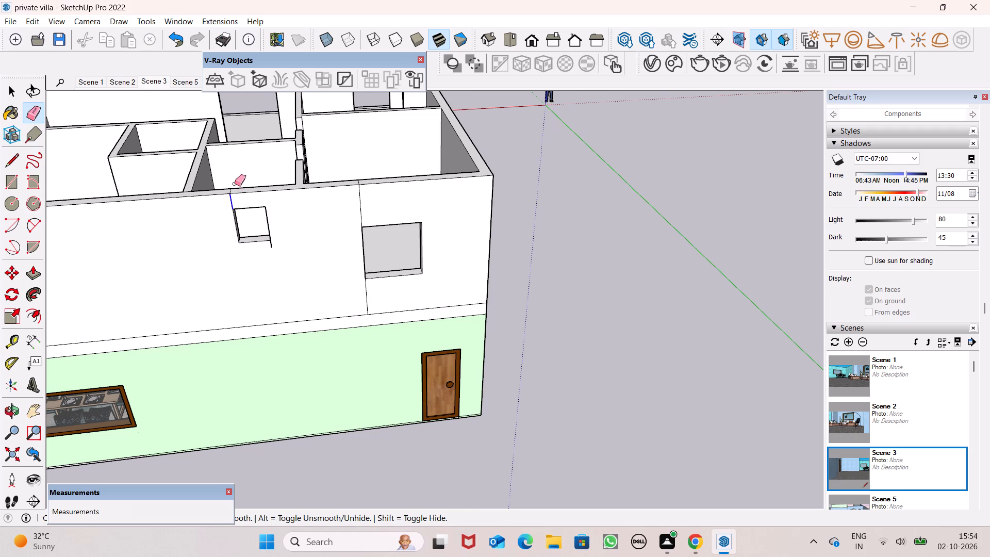
{"action": "scroll", "coordinate": [235, 184], "scroll_direction": "up", "scroll_amount": 14}
{"action": "middle_click", "coordinate": [235, 189]}
{"action": "left_click_drag", "start_coordinate": [223, 196], "coordinate": [218, 196]}
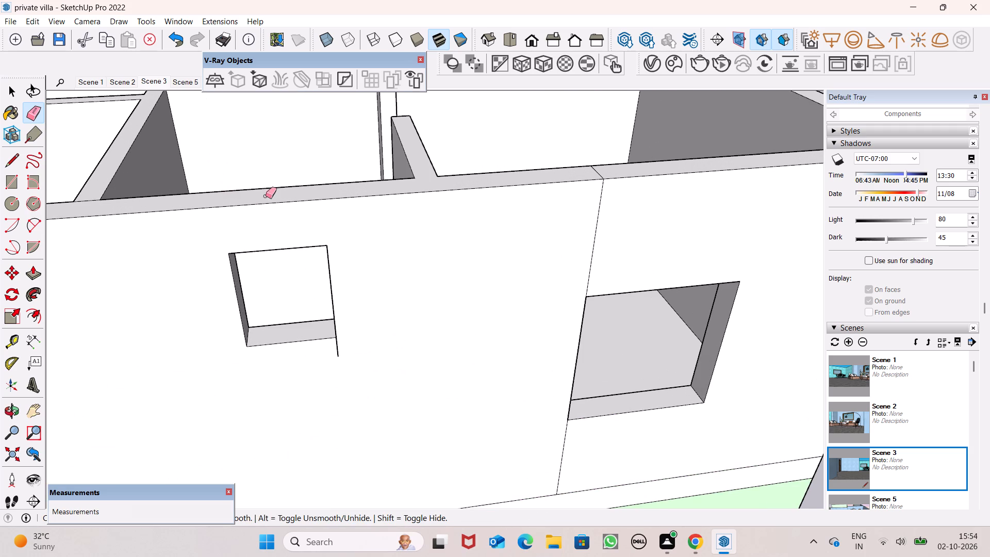
{"action": "left_click_drag", "start_coordinate": [334, 355], "coordinate": [342, 353]}
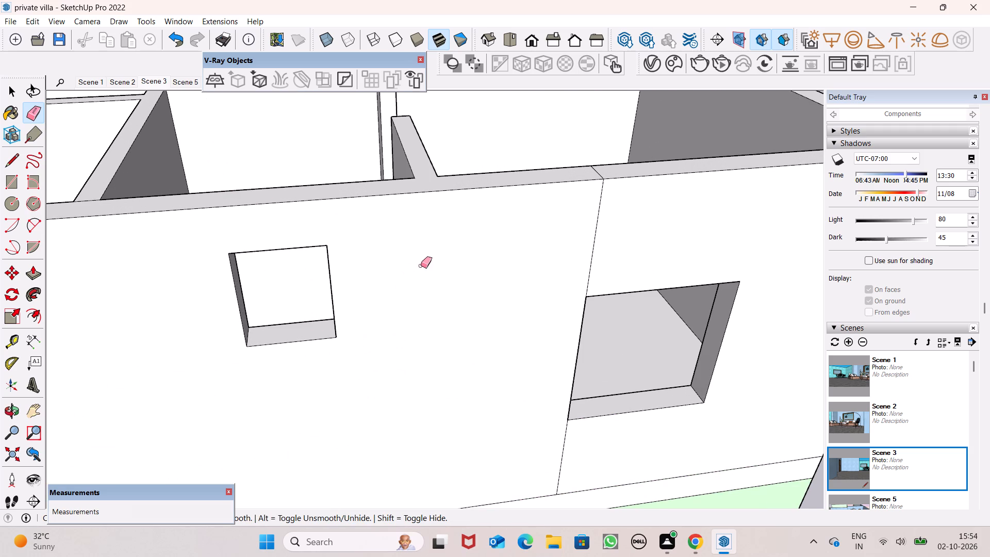
Erase the vertical seams above and below the wide window on the outer wall face and the seam across the wall top.
{"action": "left_click_drag", "start_coordinate": [597, 224], "coordinate": [589, 227]}
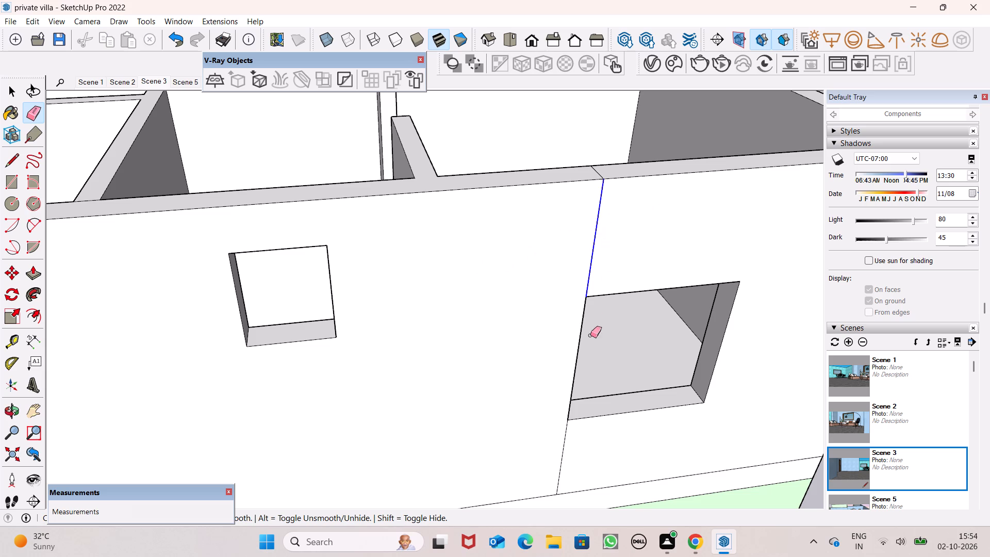
{"action": "left_click_drag", "start_coordinate": [566, 439], "coordinate": [560, 433]}
{"action": "scroll", "coordinate": [589, 143], "scroll_direction": "up", "scroll_amount": 4}
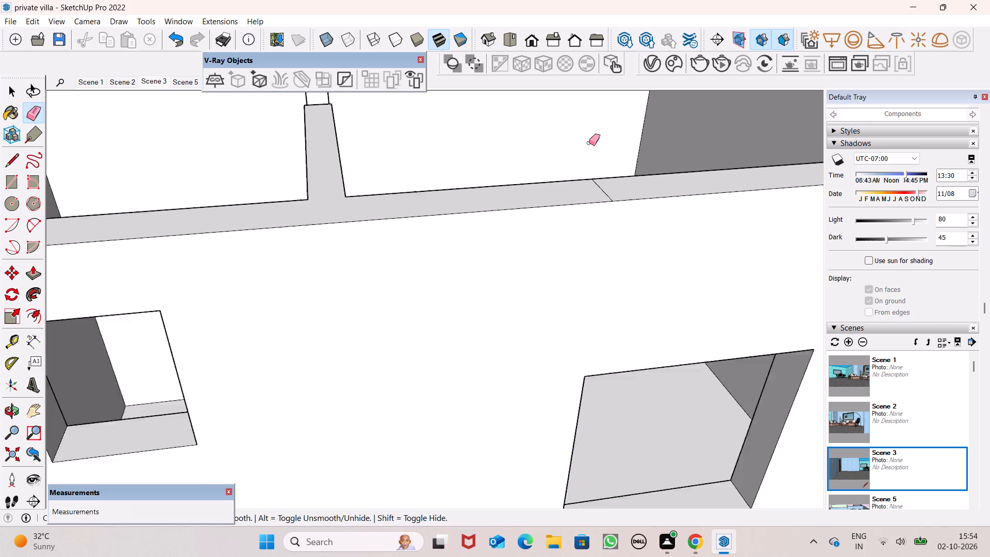
{"action": "scroll", "coordinate": [589, 143], "scroll_direction": "up", "scroll_amount": 4}
{"action": "scroll", "coordinate": [659, 384], "scroll_direction": "down", "scroll_amount": 3}
{"action": "left_click_drag", "start_coordinate": [648, 405], "coordinate": [687, 407]}
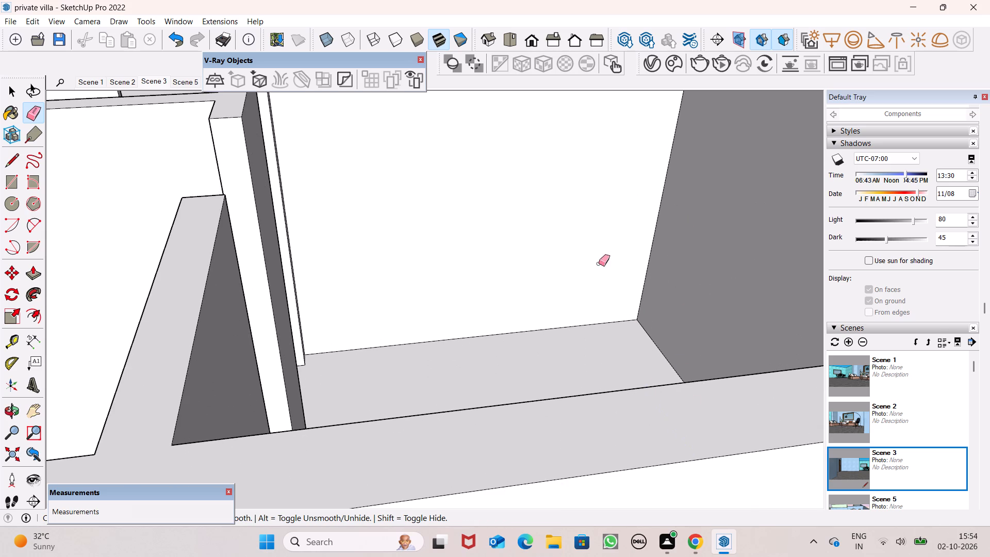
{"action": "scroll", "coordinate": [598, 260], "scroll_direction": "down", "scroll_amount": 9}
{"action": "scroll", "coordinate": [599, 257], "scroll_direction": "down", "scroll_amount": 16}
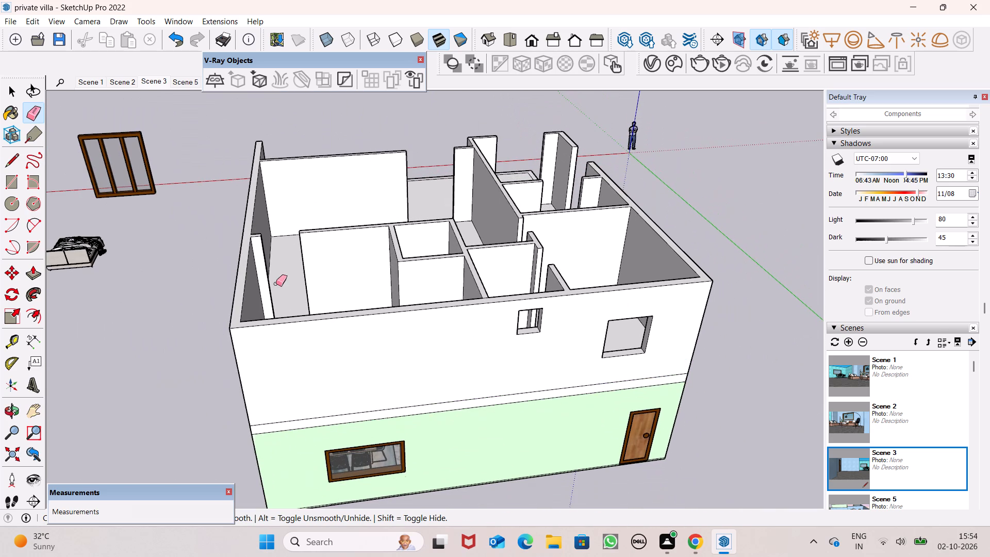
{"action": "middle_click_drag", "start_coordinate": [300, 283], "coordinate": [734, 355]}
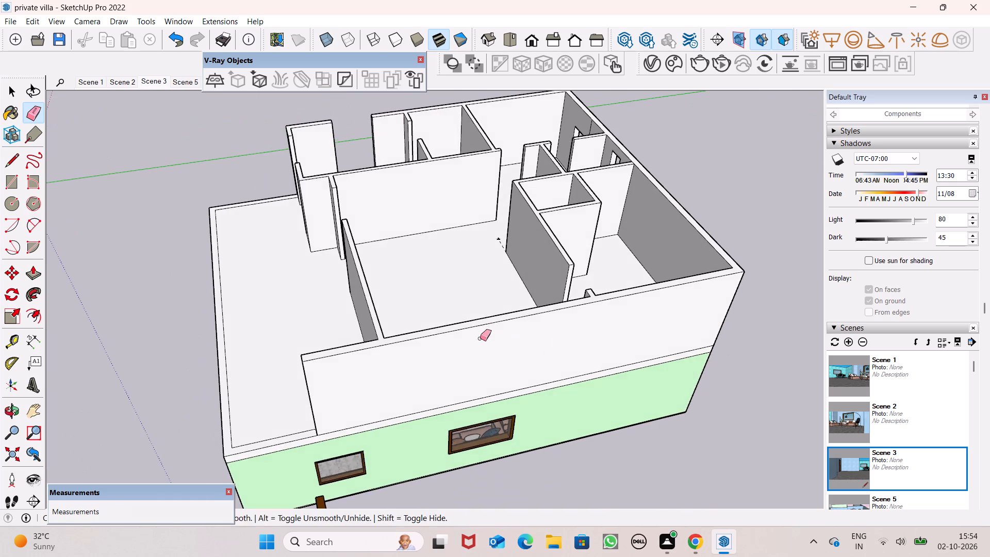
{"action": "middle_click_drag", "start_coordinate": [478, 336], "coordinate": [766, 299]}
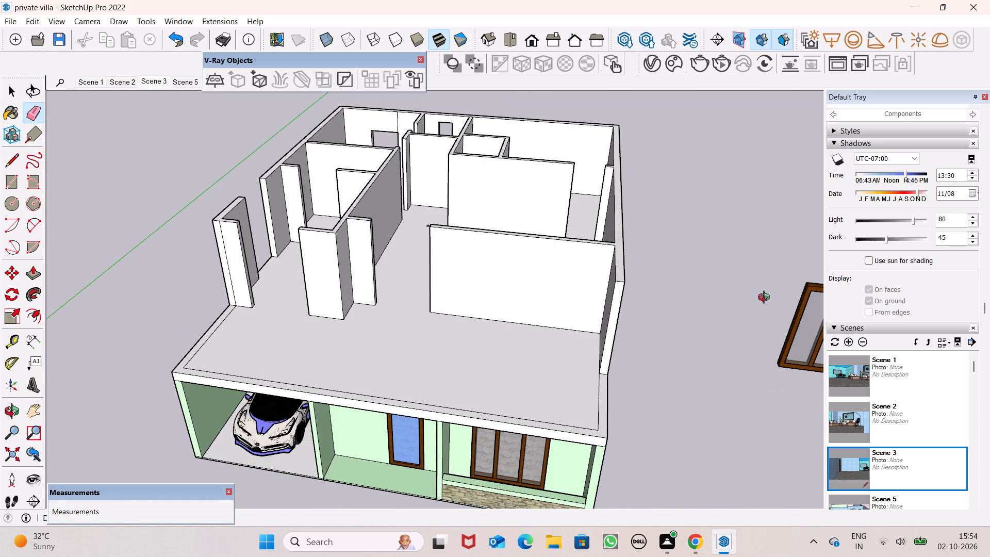
Push/Pull the front terrace's perimeter strip up 3' to form the parapet wall.
{"action": "middle_click_drag", "start_coordinate": [519, 323], "coordinate": [569, 342]}
{"action": "key", "text": "space"}
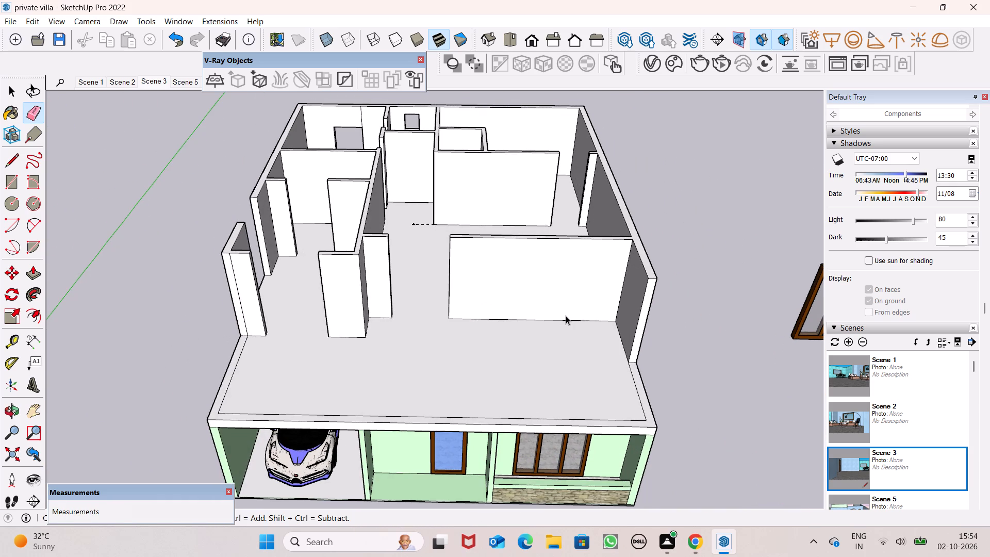
{"action": "scroll", "coordinate": [566, 316], "scroll_direction": "down", "scroll_amount": 2}
{"action": "middle_click_drag", "start_coordinate": [555, 401], "coordinate": [573, 393]}
{"action": "scroll", "coordinate": [291, 399], "scroll_direction": "up", "scroll_amount": 1}
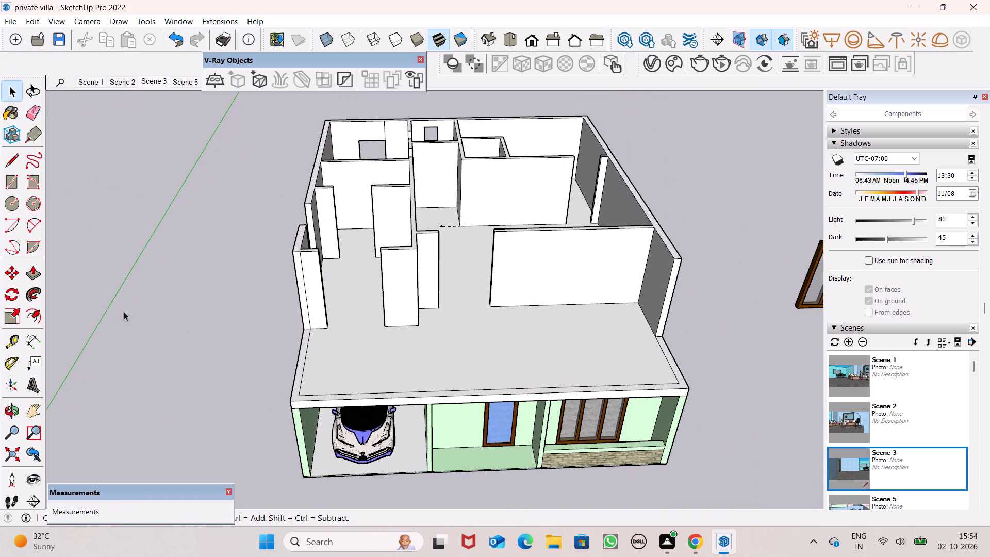
{"action": "left_click", "coordinate": [33, 272]}
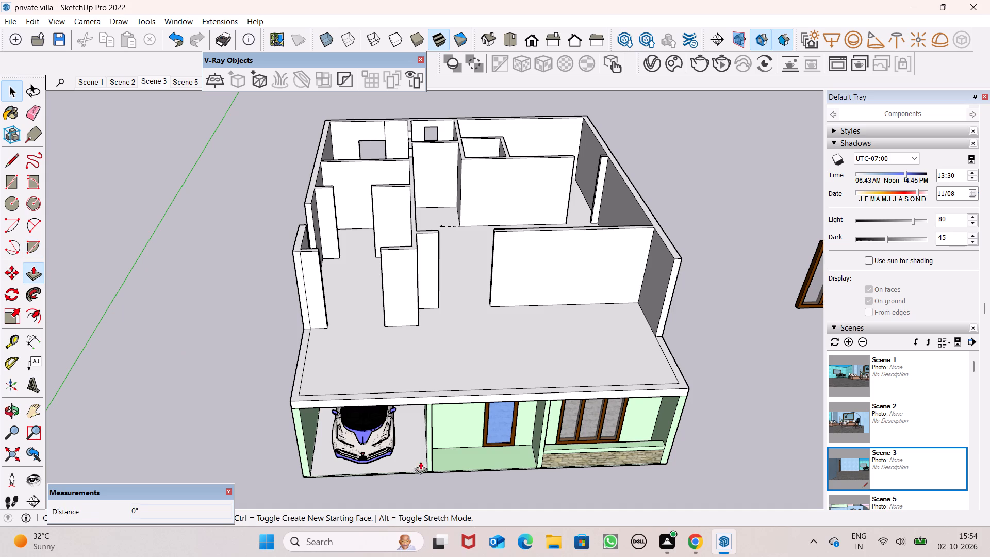
{"action": "scroll", "coordinate": [294, 395], "scroll_direction": "up", "scroll_amount": 5}
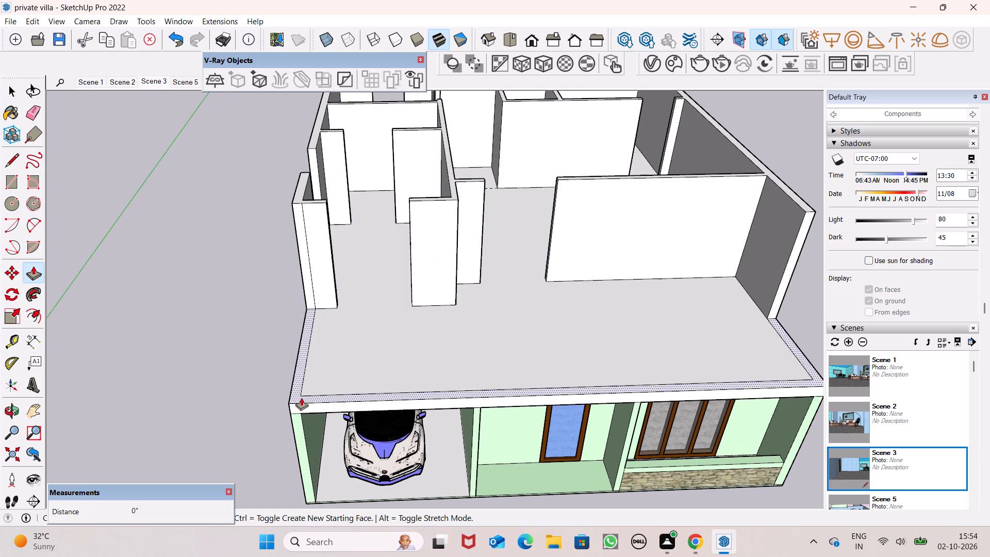
{"action": "left_click_drag", "start_coordinate": [301, 397], "coordinate": [301, 381]}
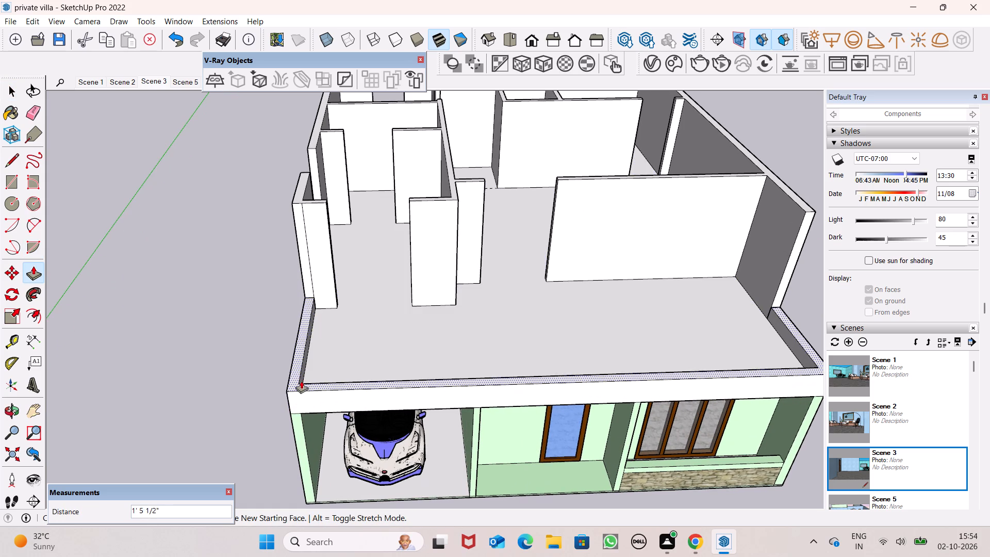
{"action": "left_click_drag", "start_coordinate": [301, 381], "coordinate": [302, 370]}
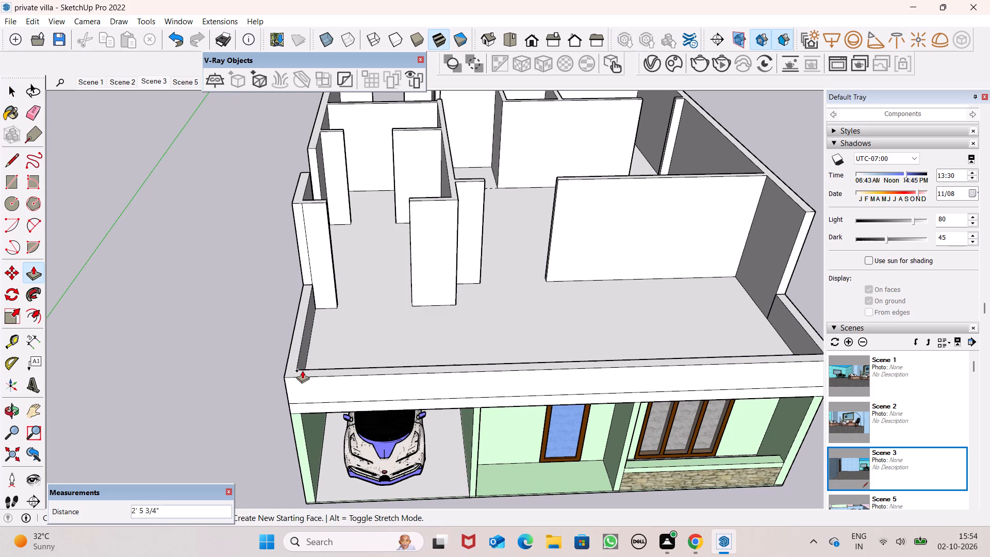
{"action": "left_click_drag", "start_coordinate": [302, 370], "coordinate": [302, 358]}
{"action": "type", "text": "3'"}
{"action": "key", "text": "Return"}
{"action": "scroll", "coordinate": [327, 335], "scroll_direction": "down", "scroll_amount": 7}
{"action": "middle_click_drag", "start_coordinate": [336, 342], "coordinate": [330, 220]}
{"action": "scroll", "coordinate": [342, 225], "scroll_direction": "up", "scroll_amount": 2}
{"action": "key", "text": "space"}
{"action": "key", "text": "space"}
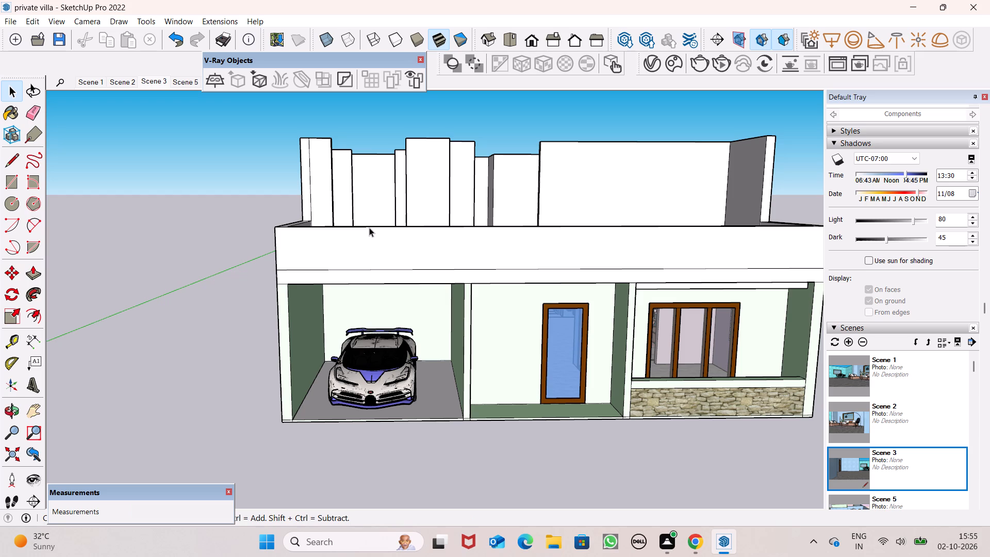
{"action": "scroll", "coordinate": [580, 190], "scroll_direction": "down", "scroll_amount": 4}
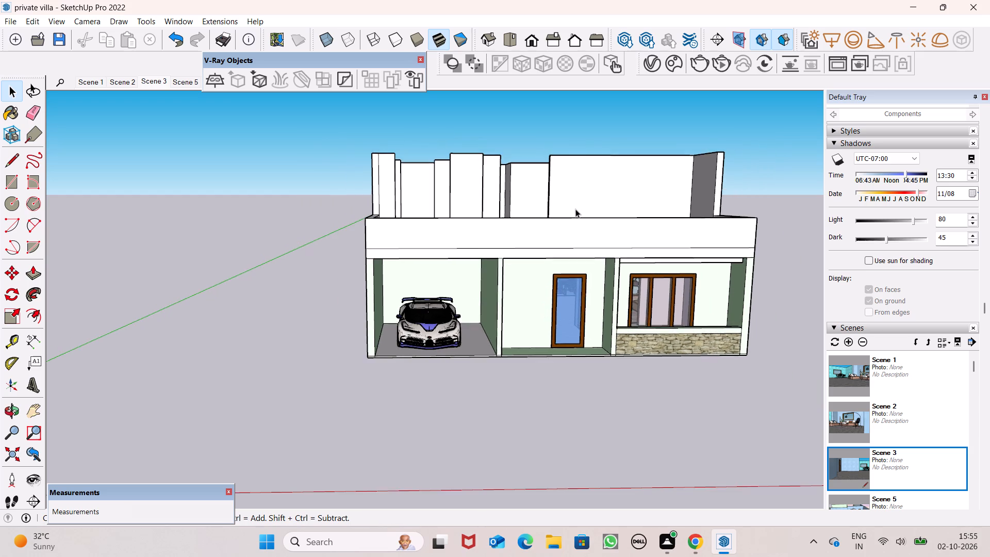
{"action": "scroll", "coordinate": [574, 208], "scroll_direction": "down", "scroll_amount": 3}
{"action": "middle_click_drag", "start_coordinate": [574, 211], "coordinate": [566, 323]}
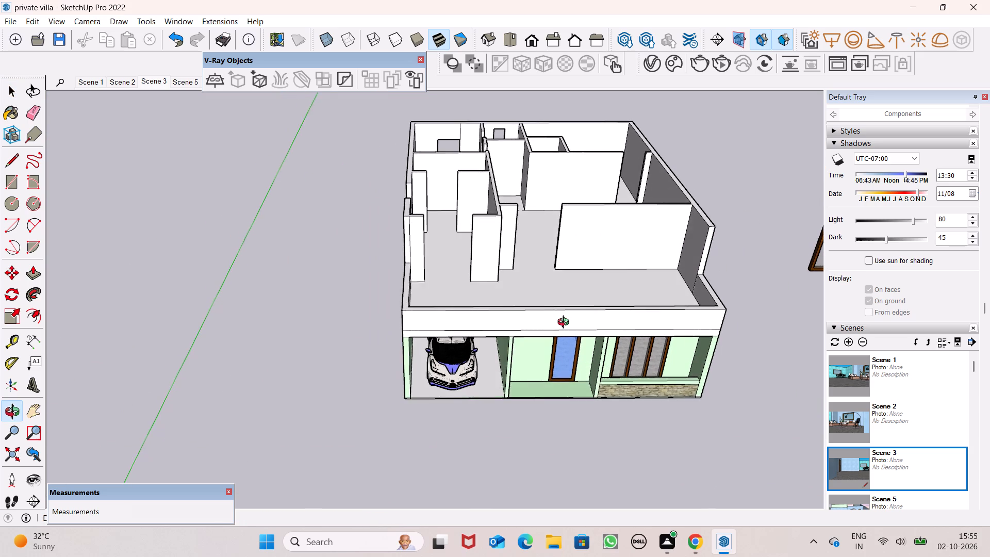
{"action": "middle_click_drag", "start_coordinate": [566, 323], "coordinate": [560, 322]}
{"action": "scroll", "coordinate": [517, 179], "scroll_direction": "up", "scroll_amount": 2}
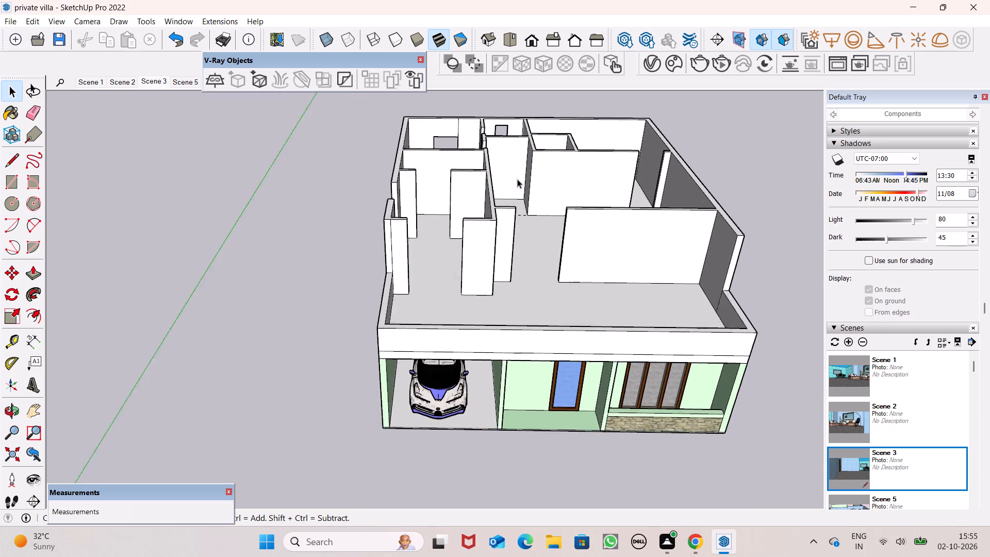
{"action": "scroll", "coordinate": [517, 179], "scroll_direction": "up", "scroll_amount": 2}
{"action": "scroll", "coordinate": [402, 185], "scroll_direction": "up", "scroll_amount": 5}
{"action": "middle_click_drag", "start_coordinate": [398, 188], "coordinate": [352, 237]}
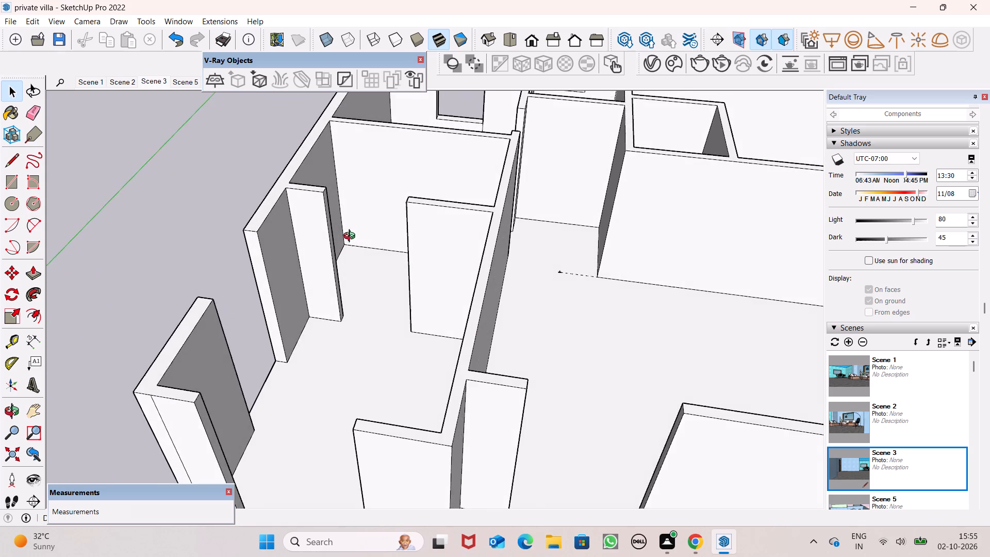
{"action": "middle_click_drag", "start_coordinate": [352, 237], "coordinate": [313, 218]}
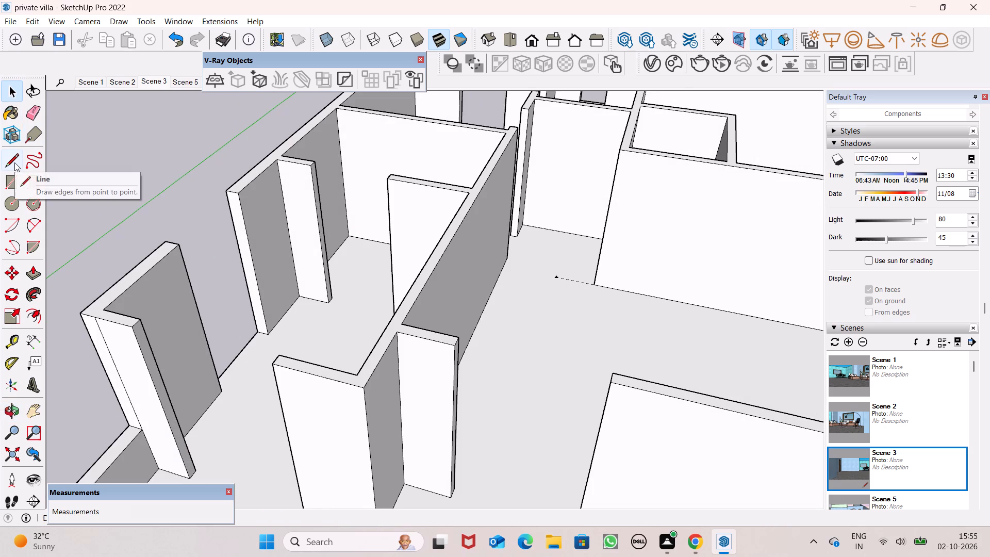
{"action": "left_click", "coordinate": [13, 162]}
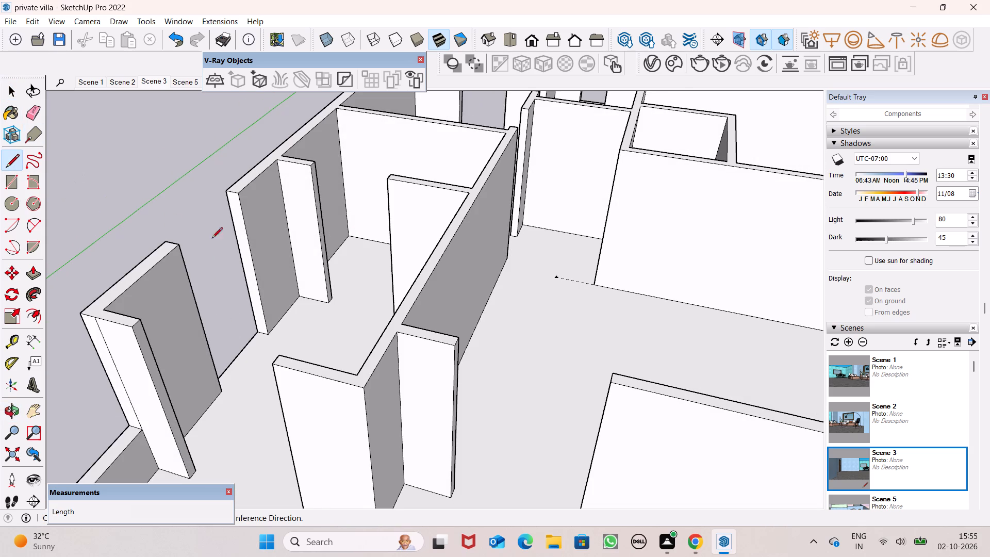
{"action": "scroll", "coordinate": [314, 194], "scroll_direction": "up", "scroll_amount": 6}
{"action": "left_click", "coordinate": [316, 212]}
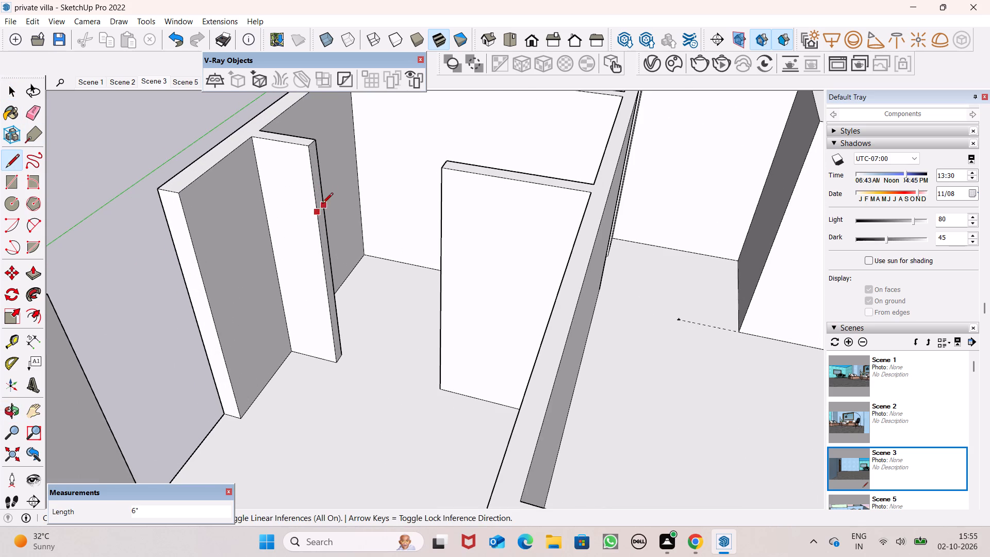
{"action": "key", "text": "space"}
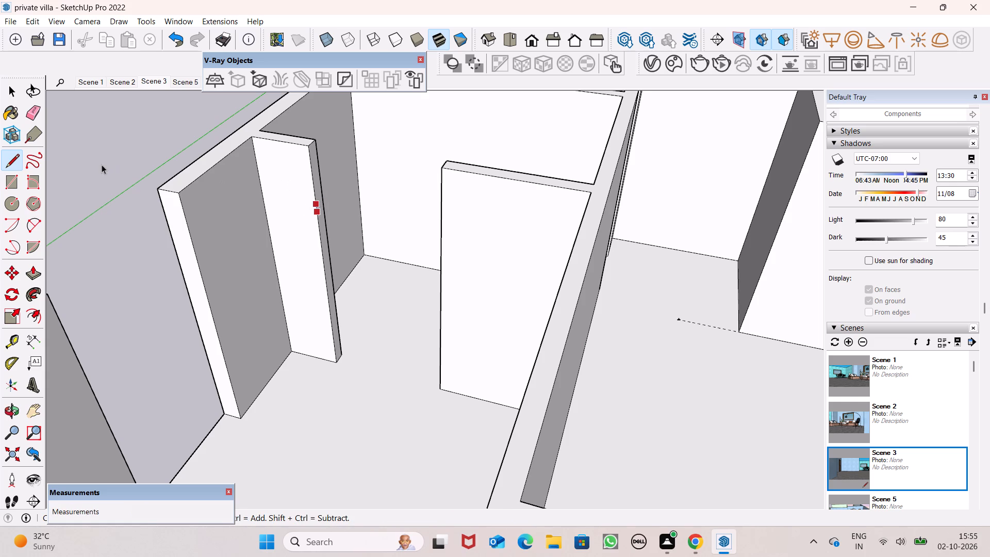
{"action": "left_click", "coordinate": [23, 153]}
Draw a line across the end face of the short interior wall stub beside the door gap, 3' below its top.
{"action": "left_click", "coordinate": [6, 159]}
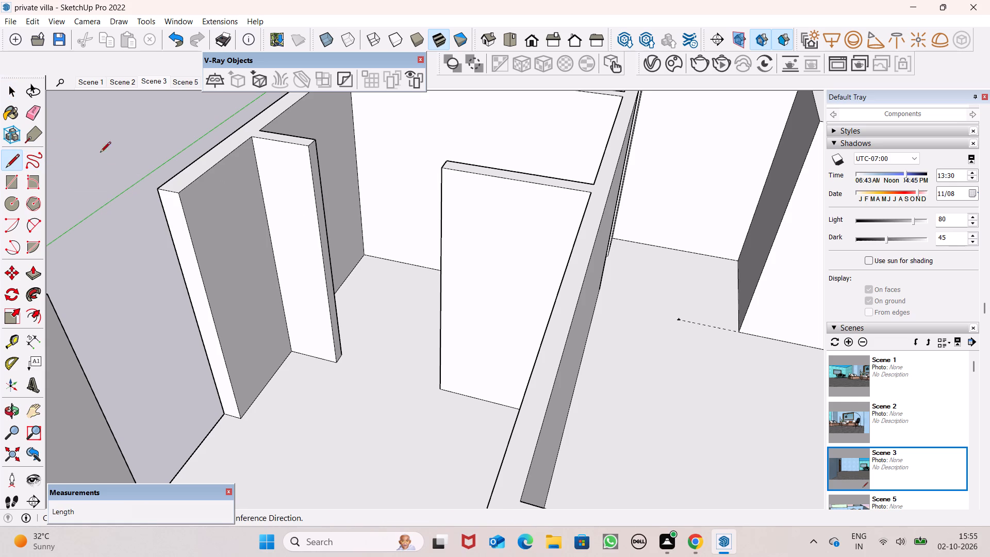
{"action": "left_click", "coordinate": [308, 149]}
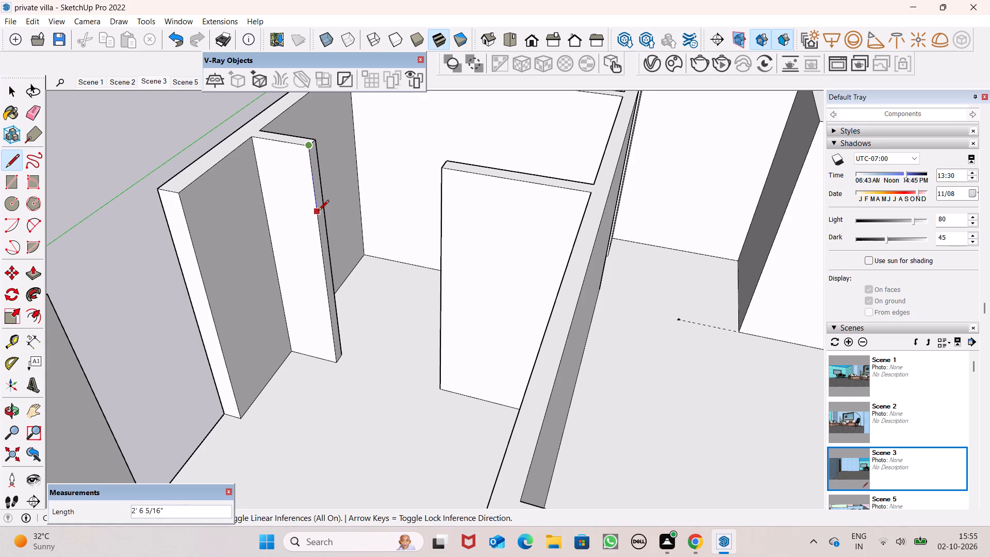
{"action": "type", "text": "3'"}
{"action": "key", "text": "Return"}
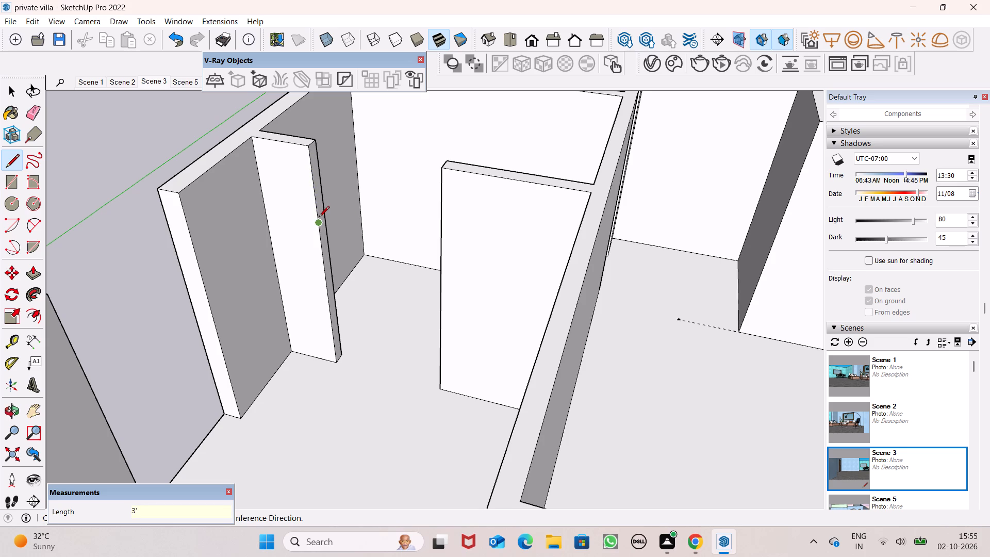
{"action": "left_click", "coordinate": [318, 224]}
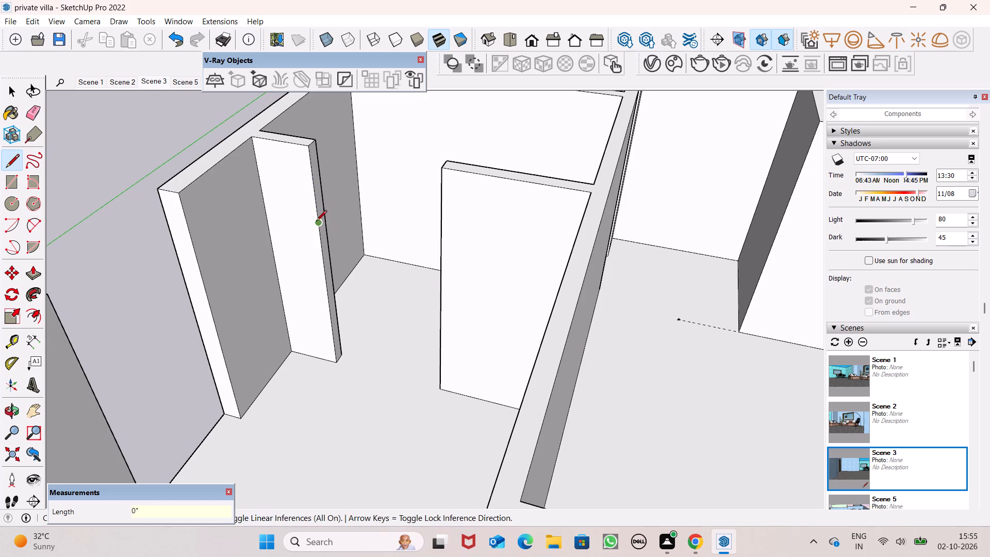
{"action": "scroll", "coordinate": [317, 222], "scroll_direction": "up", "scroll_amount": 4}
{"action": "scroll", "coordinate": [318, 216], "scroll_direction": "down", "scroll_amount": 1}
{"action": "scroll", "coordinate": [318, 214], "scroll_direction": "up", "scroll_amount": 4}
{"action": "left_click", "coordinate": [324, 217]}
{"action": "key", "text": "space"}
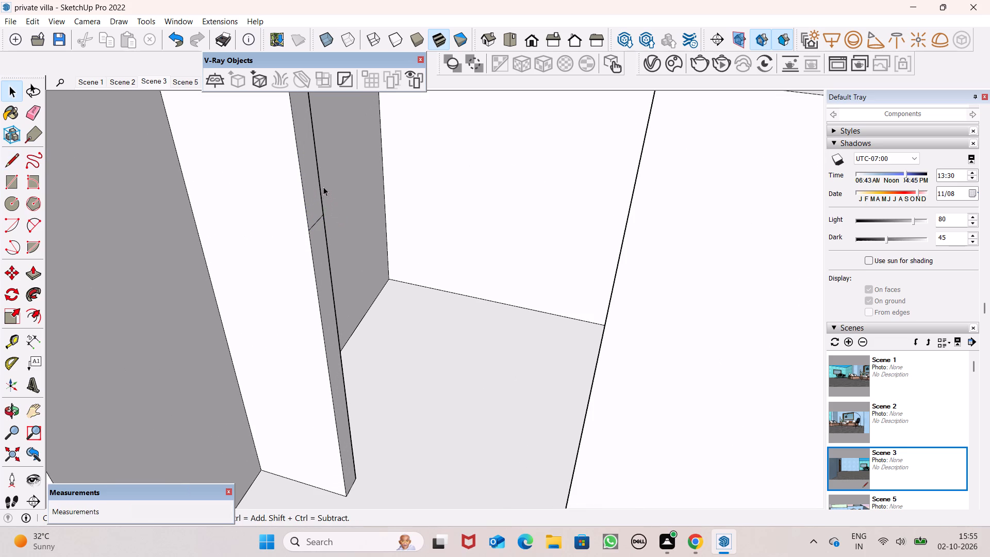
Push/Pull the upper part of the stub's end face about 4' 8" to the facing wall, bridging the doorway.
{"action": "scroll", "coordinate": [322, 199], "scroll_direction": "down", "scroll_amount": 9}
{"action": "scroll", "coordinate": [339, 241], "scroll_direction": "down", "scroll_amount": 4}
{"action": "middle_click_drag", "start_coordinate": [327, 273], "coordinate": [266, 301]}
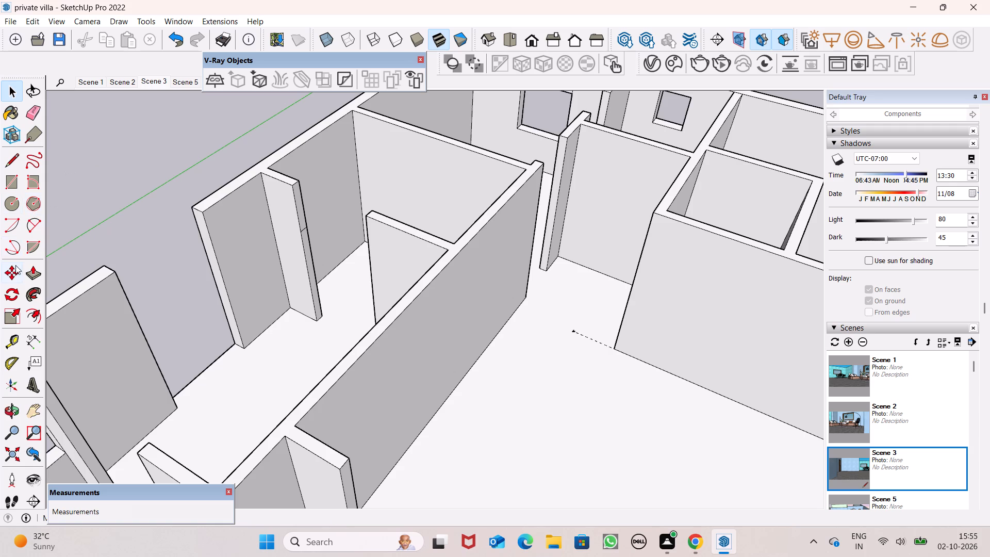
{"action": "left_click", "coordinate": [35, 273]}
{"action": "scroll", "coordinate": [316, 201], "scroll_direction": "up", "scroll_amount": 3}
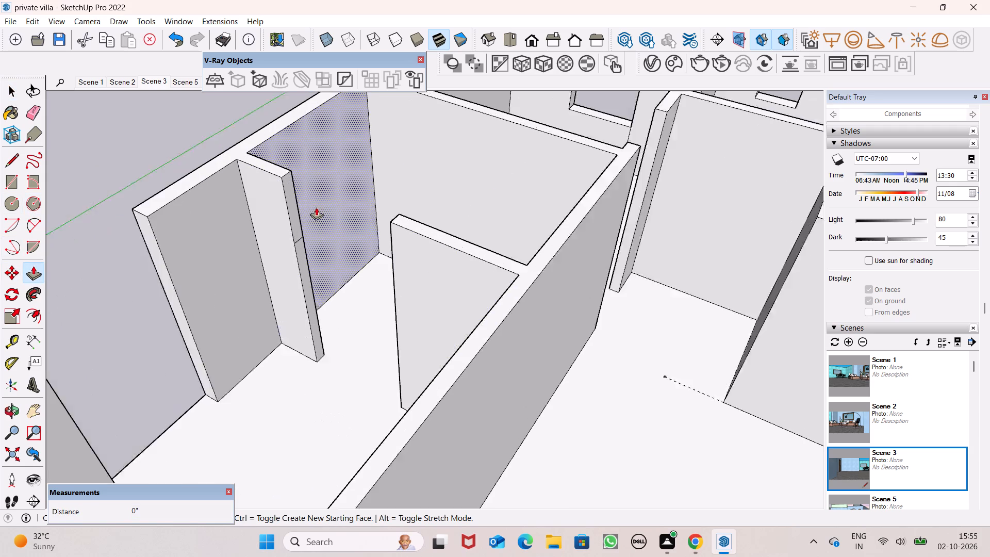
{"action": "scroll", "coordinate": [316, 207], "scroll_direction": "up", "scroll_amount": 2}
{"action": "left_click_drag", "start_coordinate": [288, 212], "coordinate": [415, 271]}
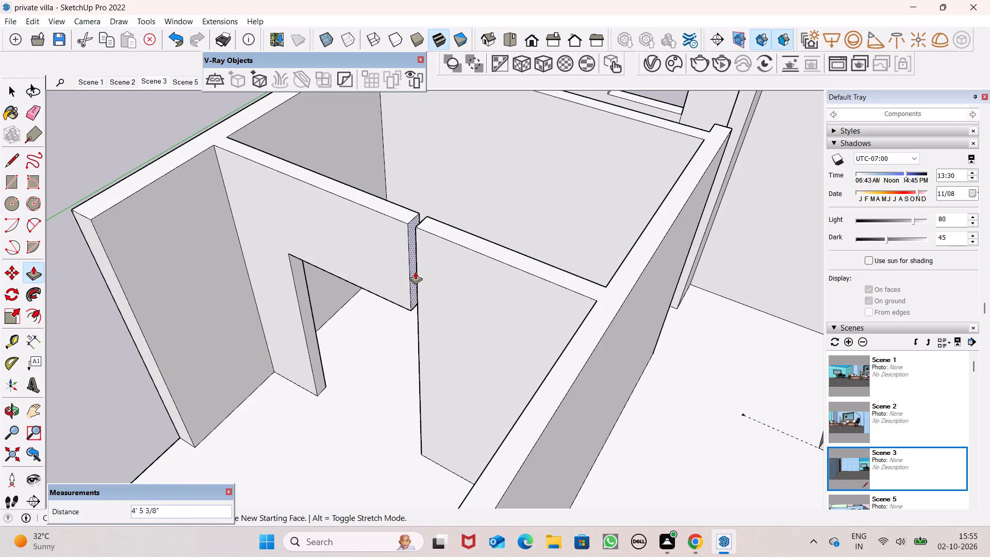
{"action": "left_click_drag", "start_coordinate": [415, 271], "coordinate": [419, 277]}
Draw a line across the outer side wall's end face at the open gap, 3' below the wall top.
{"action": "scroll", "coordinate": [422, 236], "scroll_direction": "down", "scroll_amount": 8}
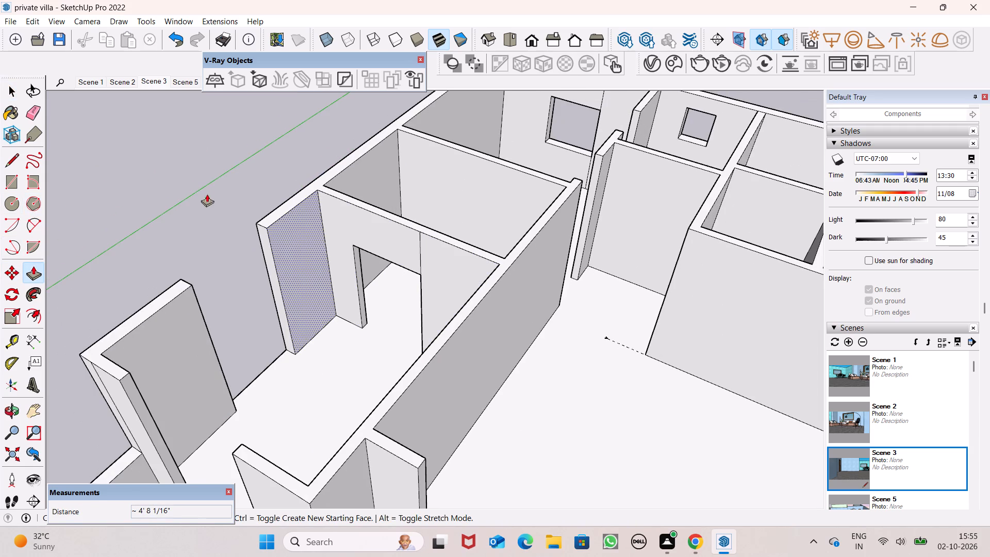
{"action": "middle_click_drag", "start_coordinate": [258, 367], "coordinate": [75, 402]}
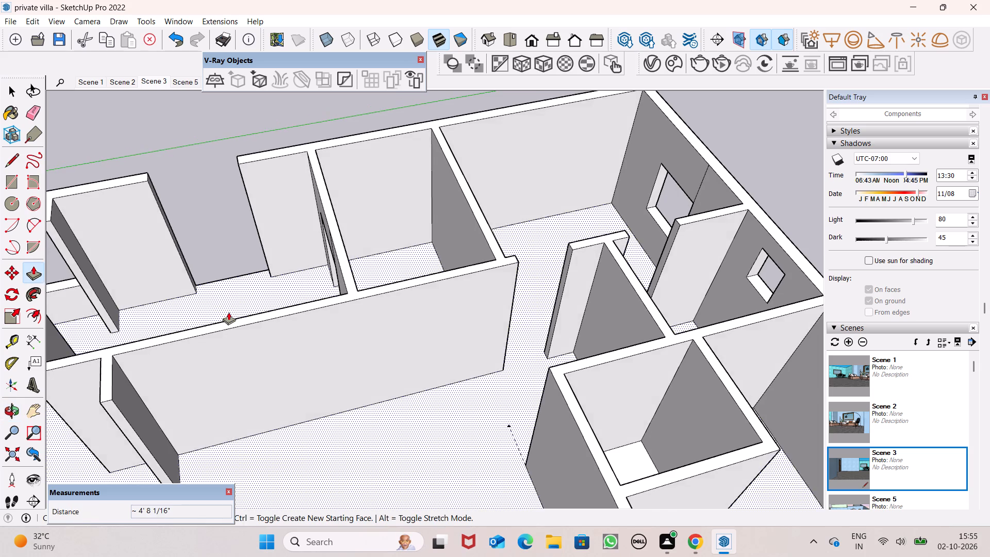
{"action": "scroll", "coordinate": [228, 312], "scroll_direction": "up", "scroll_amount": 8}
{"action": "middle_click_drag", "start_coordinate": [240, 292], "coordinate": [153, 319]}
{"action": "scroll", "coordinate": [240, 292], "scroll_direction": "up", "scroll_amount": 1}
{"action": "scroll", "coordinate": [157, 298], "scroll_direction": "down", "scroll_amount": 6}
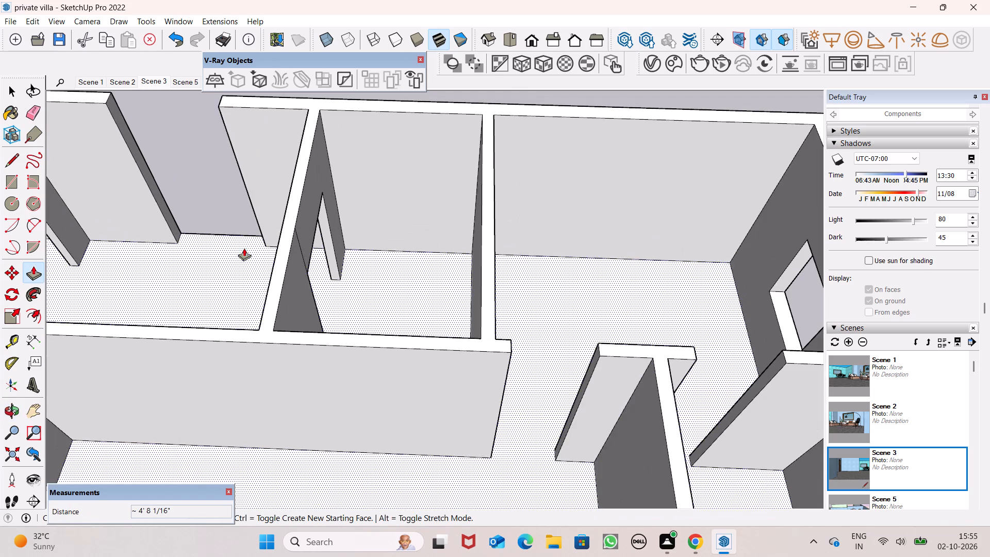
{"action": "scroll", "coordinate": [246, 244], "scroll_direction": "down", "scroll_amount": 2}
{"action": "scroll", "coordinate": [196, 125], "scroll_direction": "up", "scroll_amount": 4}
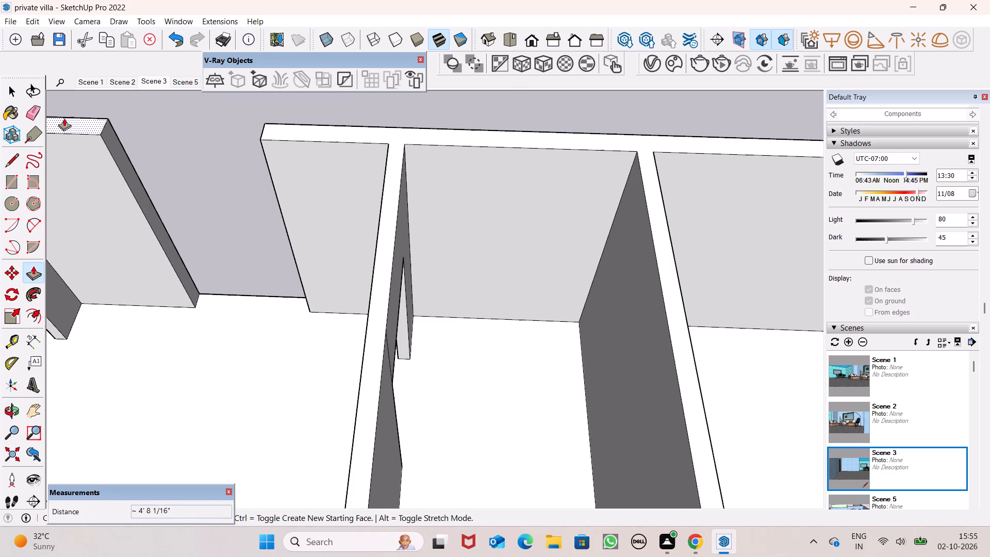
{"action": "scroll", "coordinate": [64, 120], "scroll_direction": "up", "scroll_amount": 2}
{"action": "left_click", "coordinate": [12, 155]}
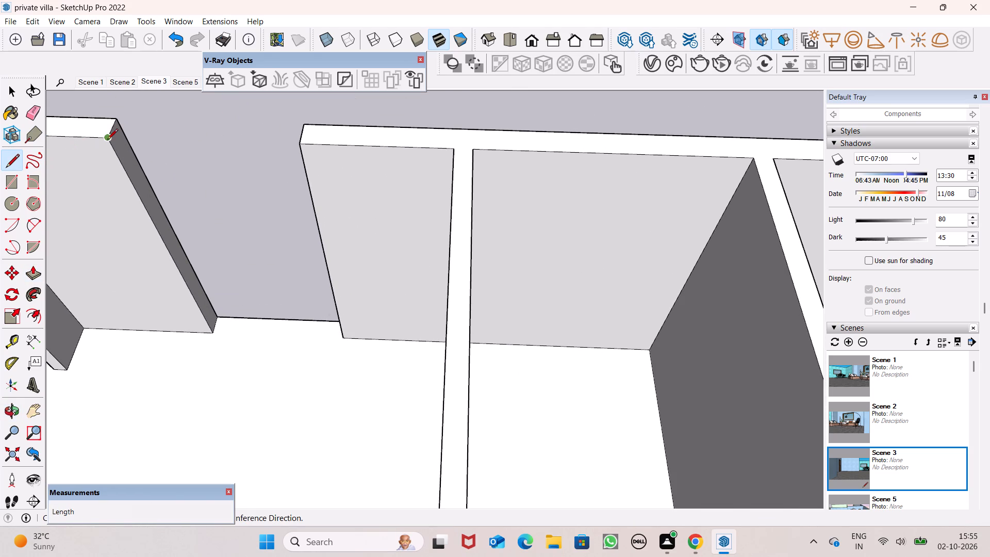
{"action": "left_click", "coordinate": [108, 140]}
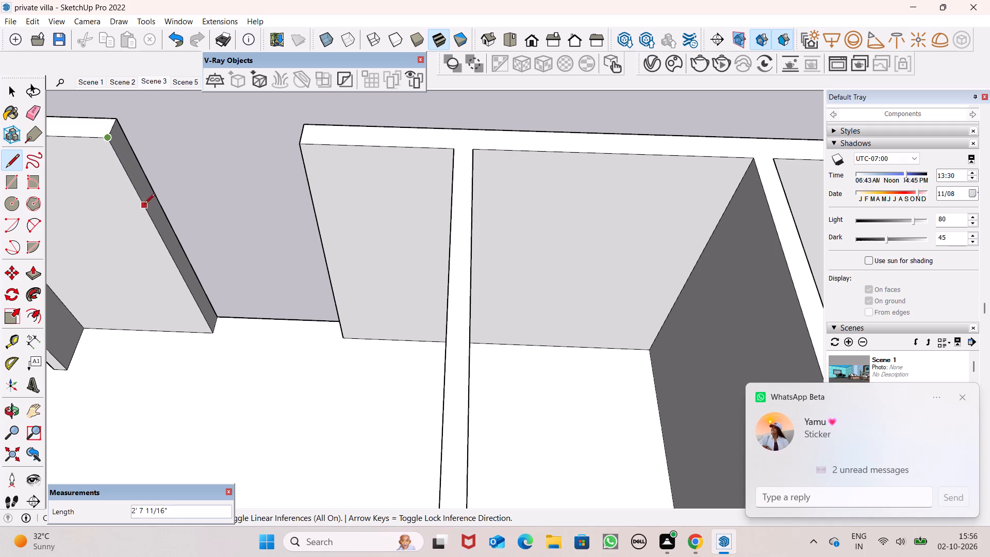
{"action": "left_click", "coordinate": [961, 403]}
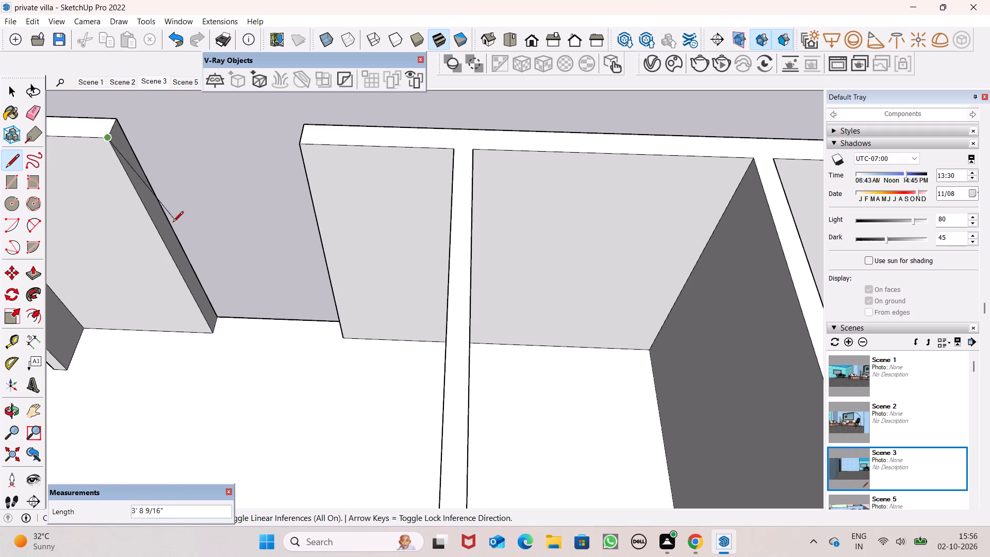
{"action": "key", "text": "3"}
{"action": "key", "text": "apostrophe"}
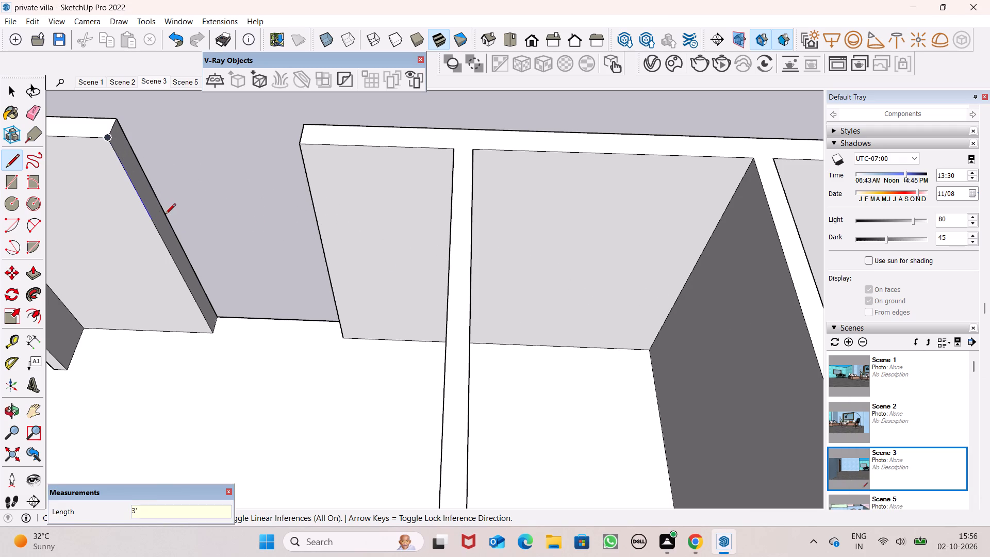
{"action": "key", "text": "Return"}
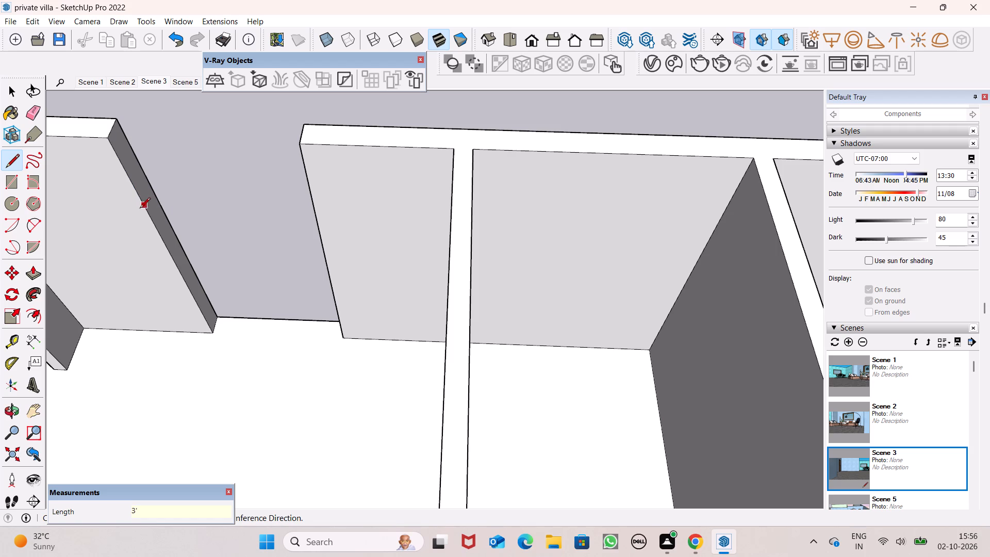
{"action": "scroll", "coordinate": [141, 210], "scroll_direction": "down", "scroll_amount": 1}
{"action": "middle_click_drag", "start_coordinate": [136, 218], "coordinate": [39, 235]}
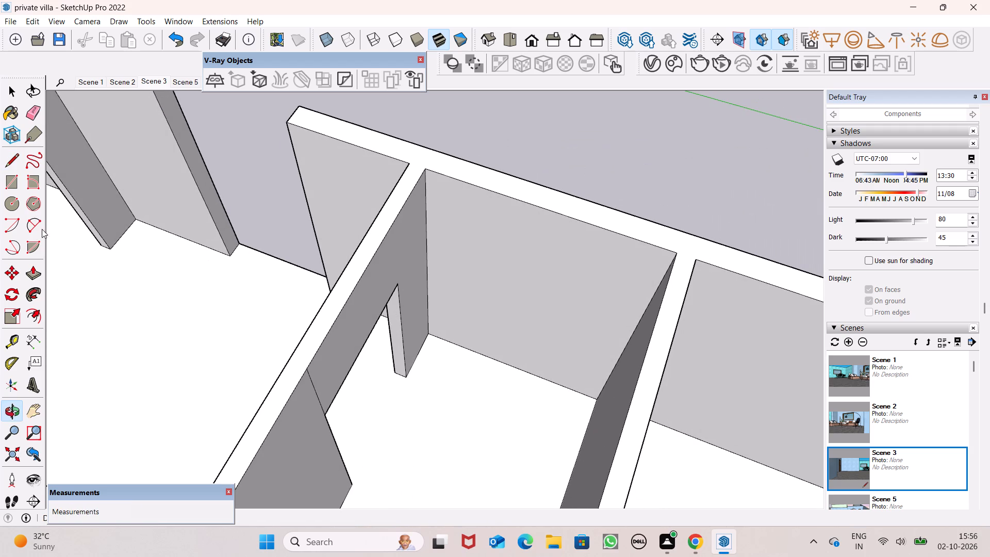
{"action": "scroll", "coordinate": [187, 141], "scroll_direction": "down", "scroll_amount": 3}
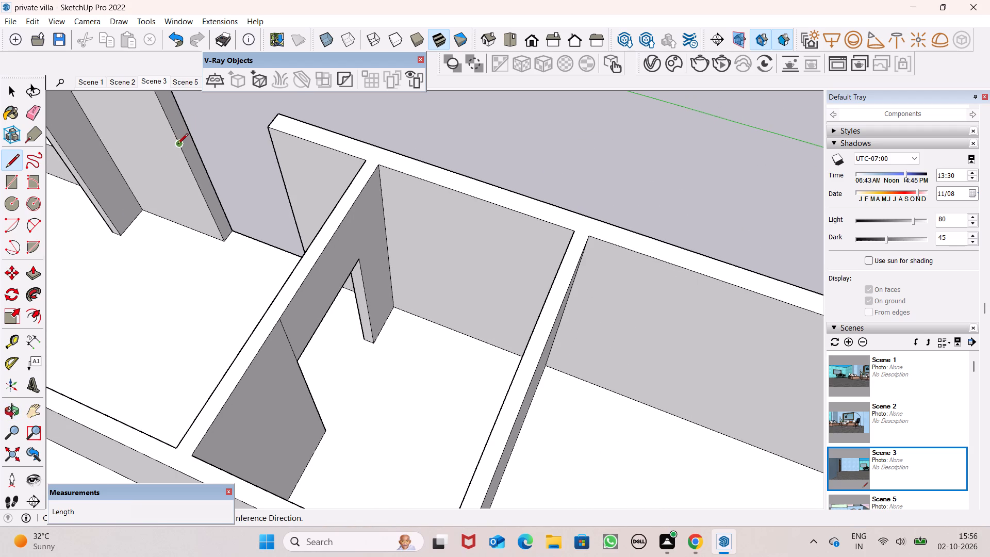
{"action": "left_click", "coordinate": [178, 146]}
{"action": "left_click", "coordinate": [190, 133]}
{"action": "scroll", "coordinate": [215, 181], "scroll_direction": "down", "scroll_amount": 4}
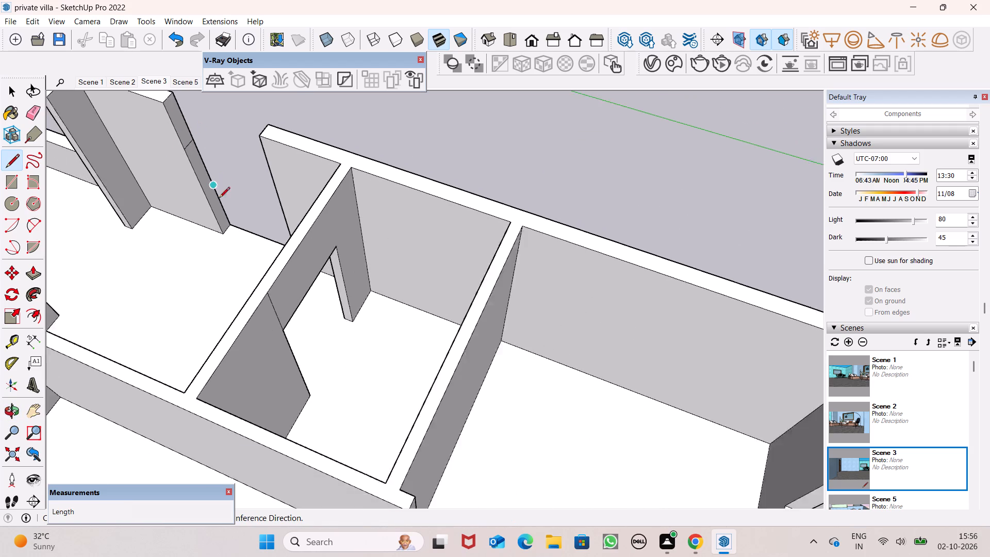
Draw a line across the outer side wall's end face at the open gap, 3' above the floor.
{"action": "scroll", "coordinate": [219, 199], "scroll_direction": "down", "scroll_amount": 4}
{"action": "middle_click_drag", "start_coordinate": [189, 186], "coordinate": [213, 139]}
{"action": "scroll", "coordinate": [211, 142], "scroll_direction": "up", "scroll_amount": 1}
{"action": "scroll", "coordinate": [225, 236], "scroll_direction": "up", "scroll_amount": 7}
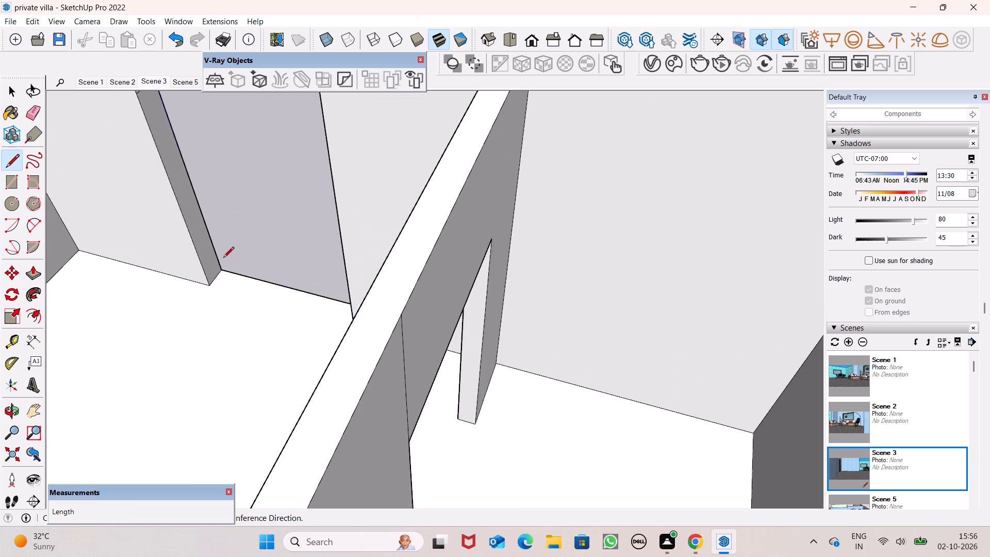
{"action": "scroll", "coordinate": [221, 259], "scroll_direction": "up", "scroll_amount": 4}
{"action": "left_click_drag", "start_coordinate": [203, 301], "coordinate": [203, 272]}
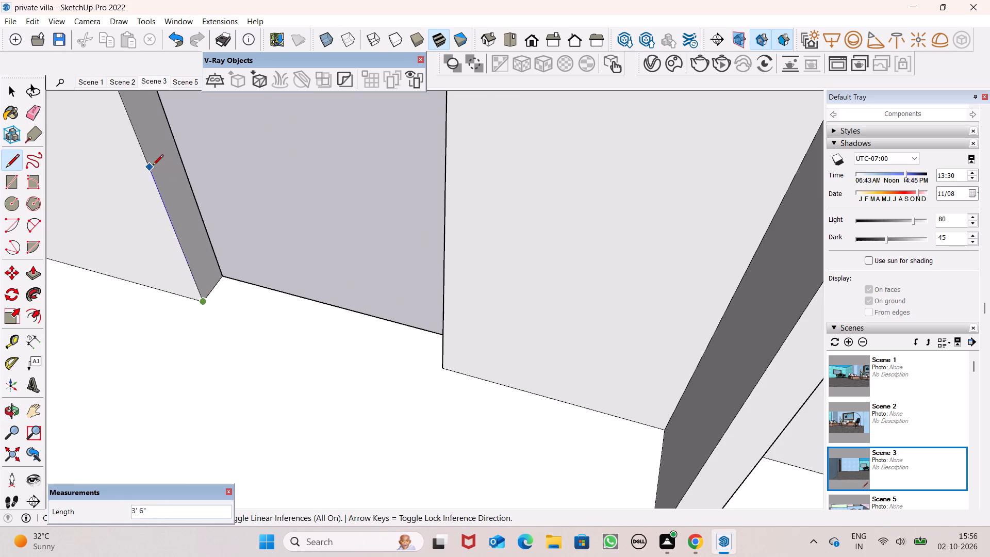
{"action": "type", "text": "3'"}
{"action": "key", "text": "Return"}
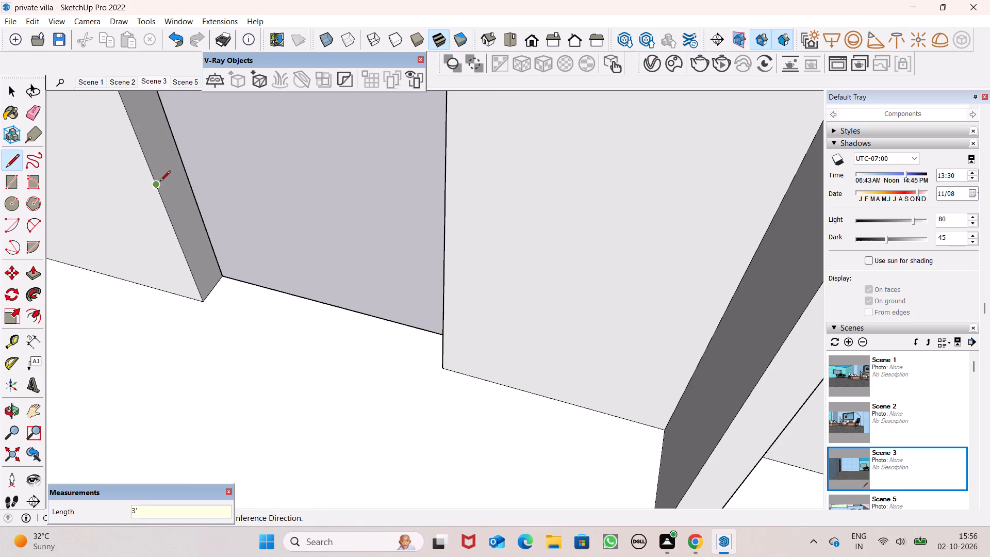
{"action": "left_click_drag", "start_coordinate": [156, 184], "coordinate": [158, 178]}
{"action": "left_click", "coordinate": [180, 161]}
{"action": "key", "text": "space"}
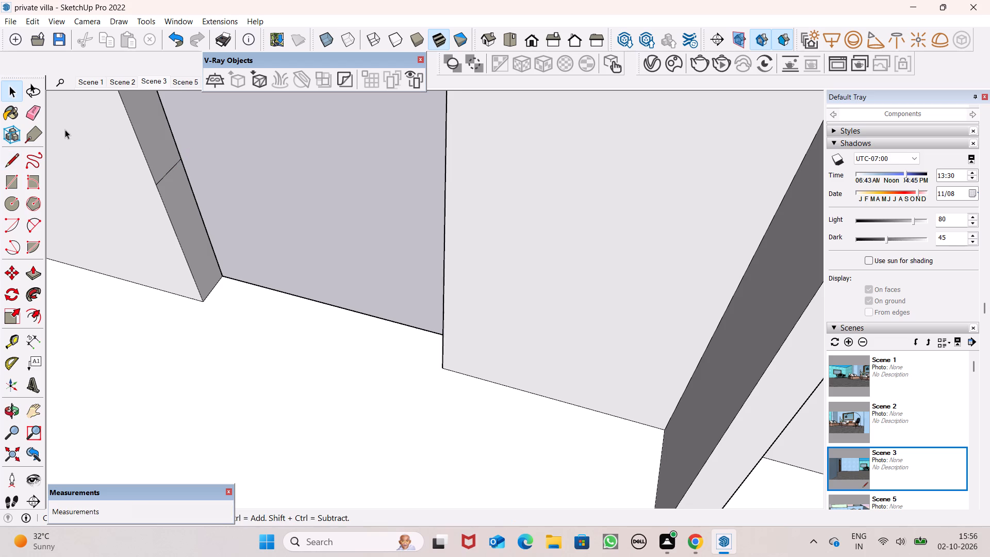
Push/Pull the lower part of the side wall's end face about 5' 1" to the facing wall, forming the window's sill wall.
{"action": "left_click", "coordinate": [28, 270]}
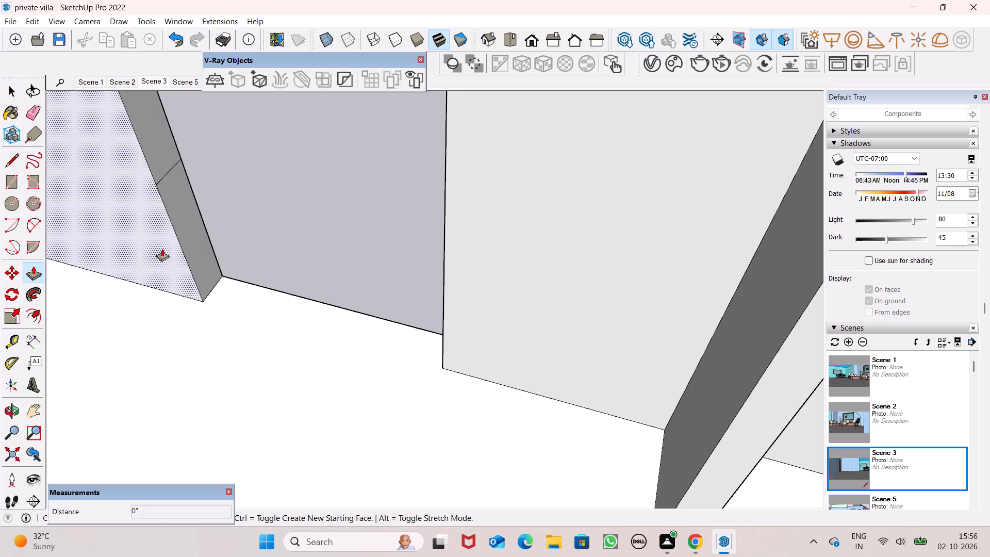
{"action": "left_click_drag", "start_coordinate": [191, 228], "coordinate": [450, 315]}
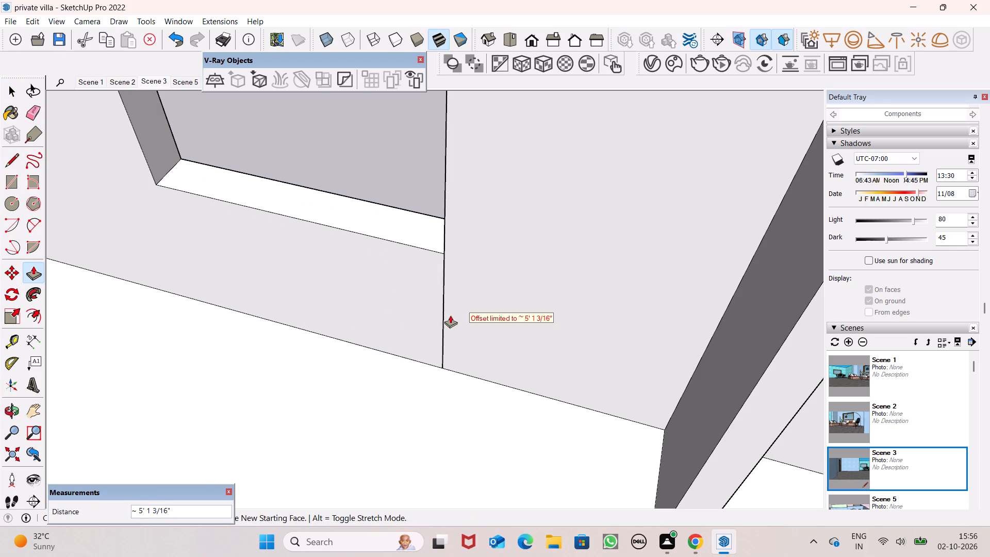
{"action": "left_click_drag", "start_coordinate": [450, 315], "coordinate": [453, 315]}
Push/Pull the upper part of the side wall's end face about 5' 1" to the facing wall, bridging the gap above the window opening.
{"action": "scroll", "coordinate": [470, 231], "scroll_direction": "down", "scroll_amount": 12}
{"action": "scroll", "coordinate": [443, 340], "scroll_direction": "down", "scroll_amount": 11}
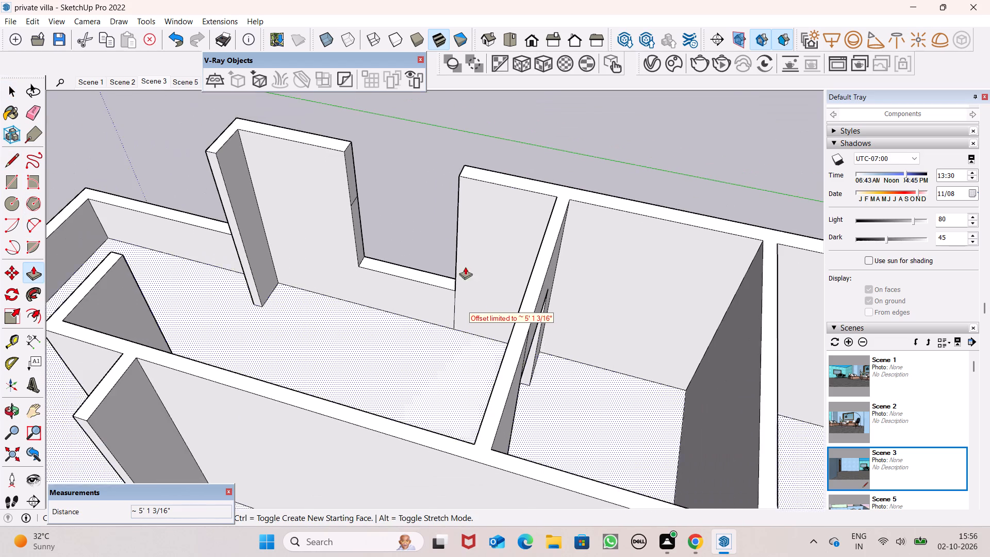
{"action": "middle_click_drag", "start_coordinate": [453, 244], "coordinate": [559, 234]}
{"action": "scroll", "coordinate": [452, 206], "scroll_direction": "up", "scroll_amount": 6}
{"action": "middle_click", "coordinate": [452, 206]}
{"action": "scroll", "coordinate": [452, 206], "scroll_direction": "down", "scroll_amount": 4}
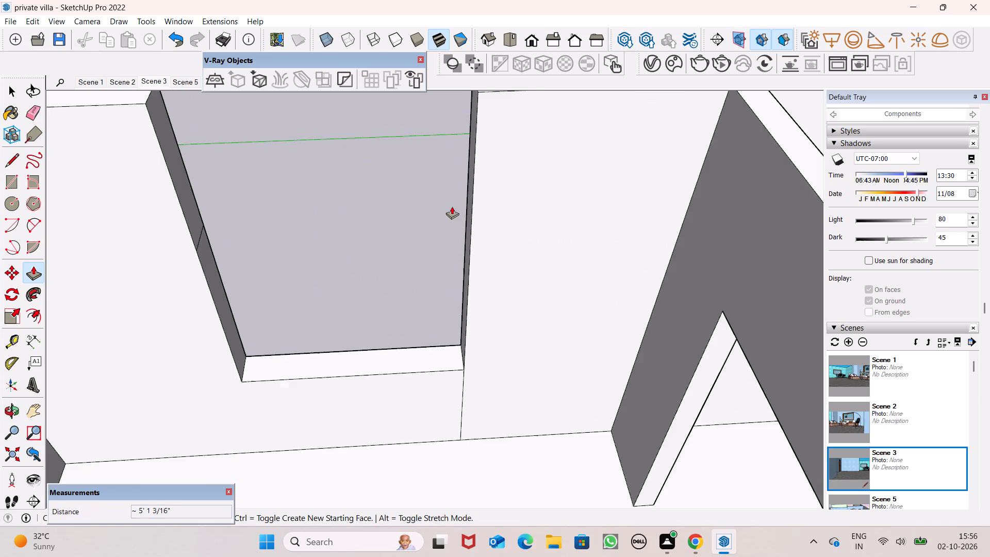
{"action": "scroll", "coordinate": [452, 206], "scroll_direction": "down", "scroll_amount": 6}
{"action": "middle_click_drag", "start_coordinate": [435, 195], "coordinate": [355, 203]}
{"action": "scroll", "coordinate": [382, 204], "scroll_direction": "up", "scroll_amount": 4}
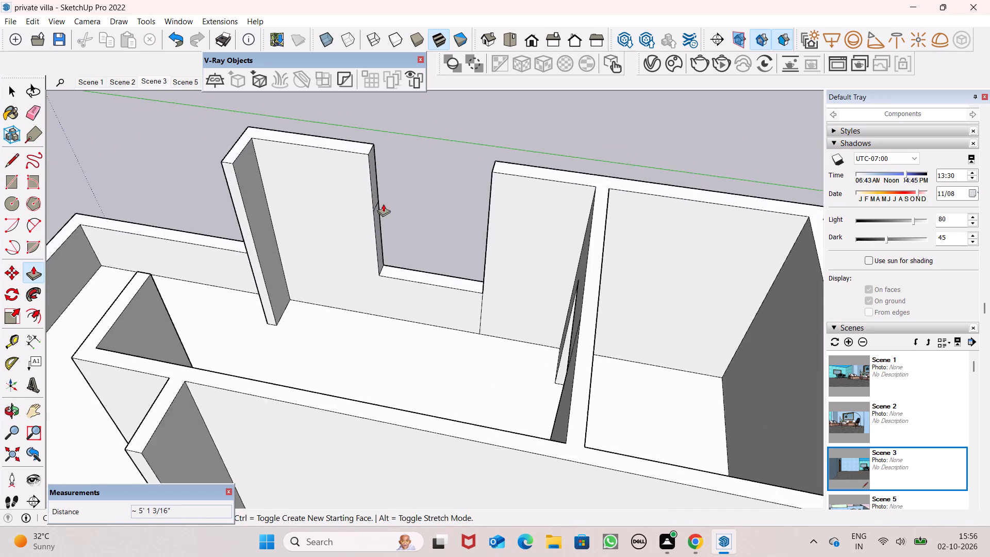
{"action": "scroll", "coordinate": [383, 204], "scroll_direction": "up", "scroll_amount": 2}
{"action": "left_click_drag", "start_coordinate": [358, 182], "coordinate": [672, 218]}
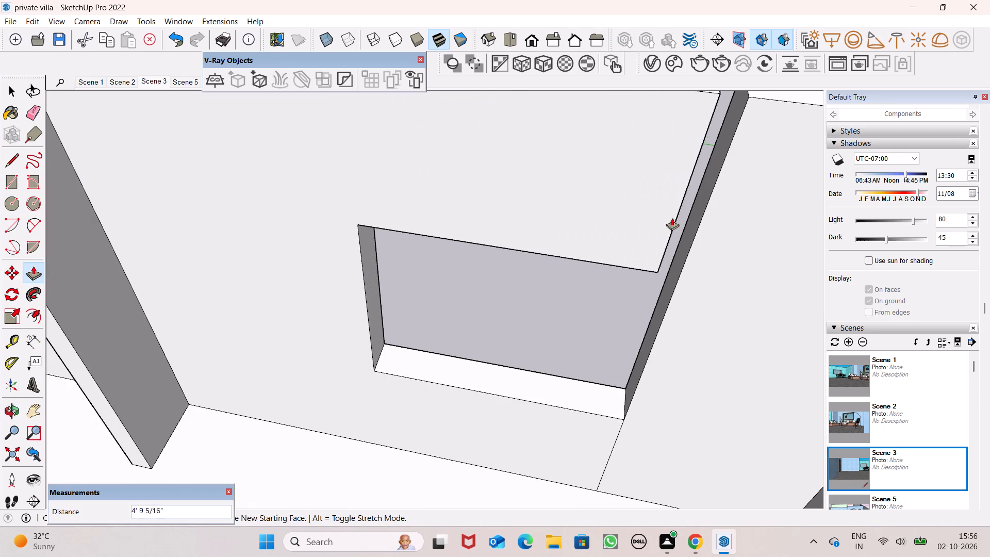
{"action": "left_click_drag", "start_coordinate": [672, 218], "coordinate": [698, 225]}
Erase the leftover seam lines above and below the new window opening and across the side wall's top.
{"action": "scroll", "coordinate": [648, 235], "scroll_direction": "down", "scroll_amount": 9}
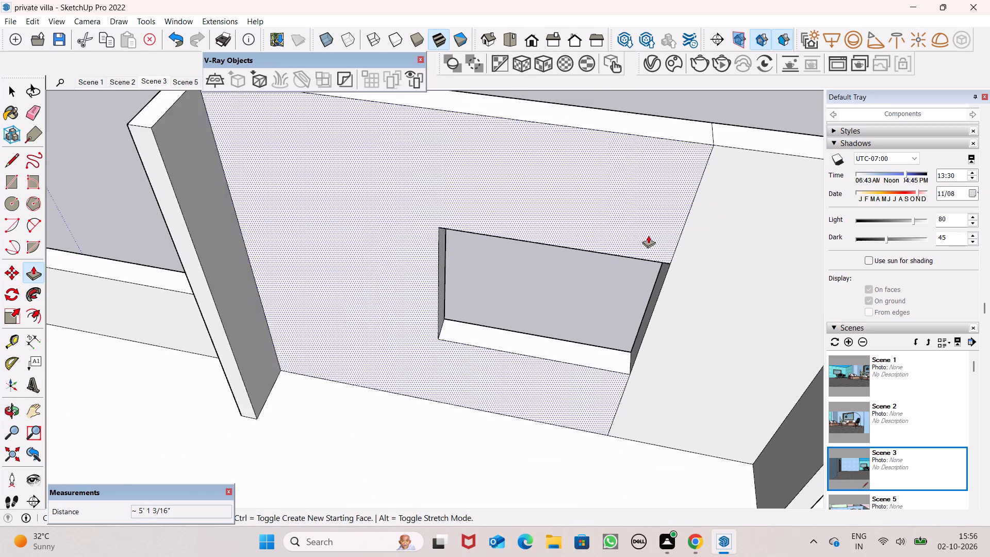
{"action": "scroll", "coordinate": [648, 235], "scroll_direction": "down", "scroll_amount": 4}
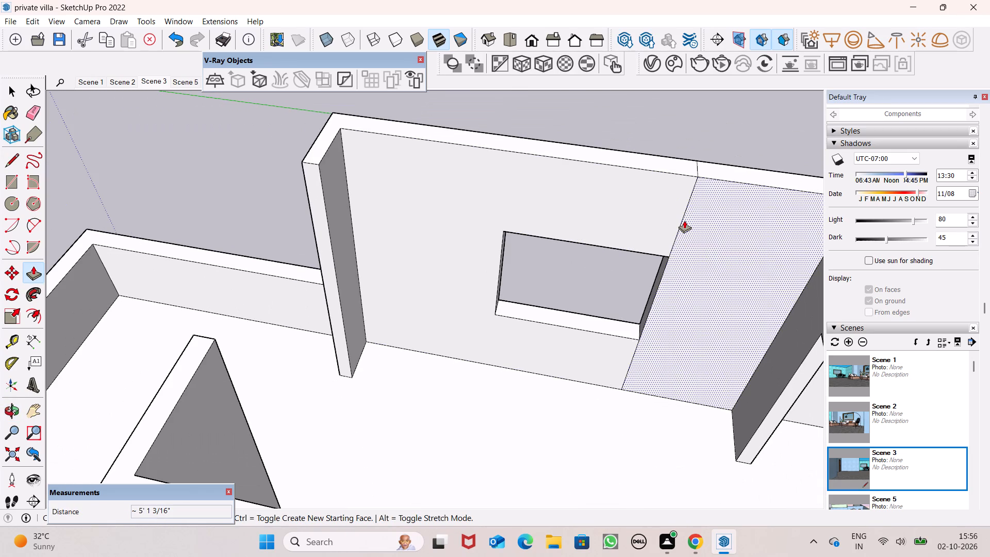
{"action": "scroll", "coordinate": [538, 186], "scroll_direction": "down", "scroll_amount": 10}
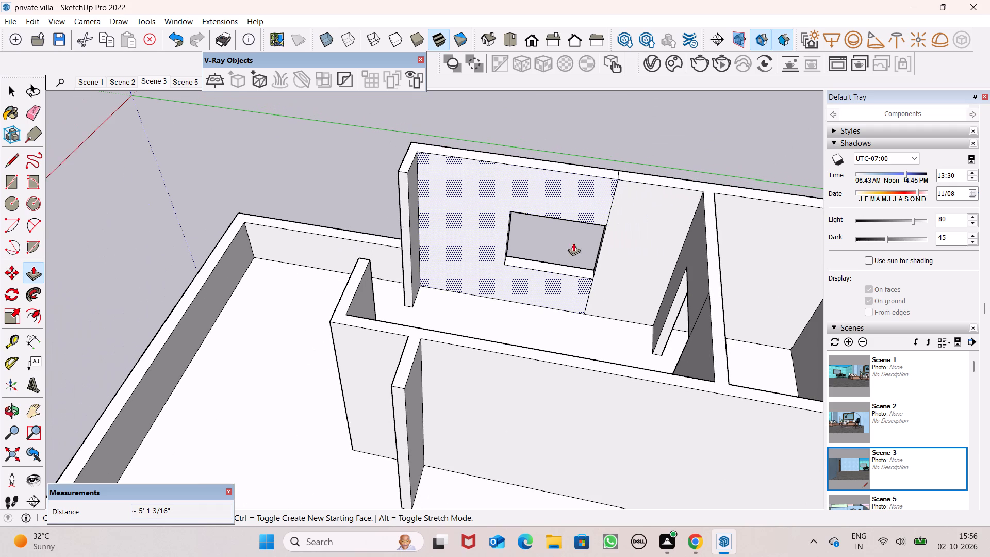
{"action": "left_click", "coordinate": [36, 109]}
{"action": "scroll", "coordinate": [633, 224], "scroll_direction": "up", "scroll_amount": 5}
{"action": "left_click_drag", "start_coordinate": [596, 174], "coordinate": [614, 172]}
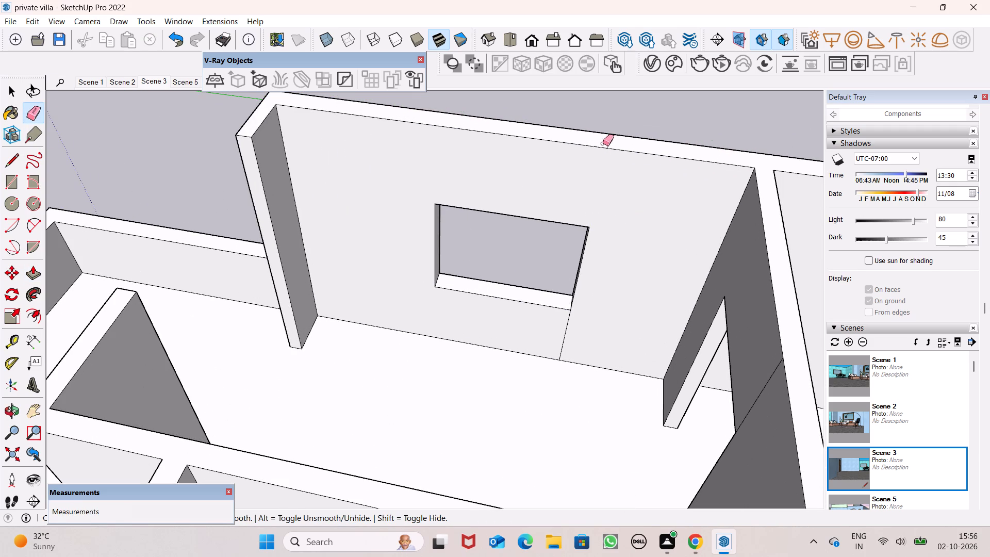
{"action": "scroll", "coordinate": [604, 143], "scroll_direction": "up", "scroll_amount": 7}
{"action": "left_click_drag", "start_coordinate": [602, 146], "coordinate": [629, 143]}
{"action": "scroll", "coordinate": [629, 143], "scroll_direction": "down", "scroll_amount": 6}
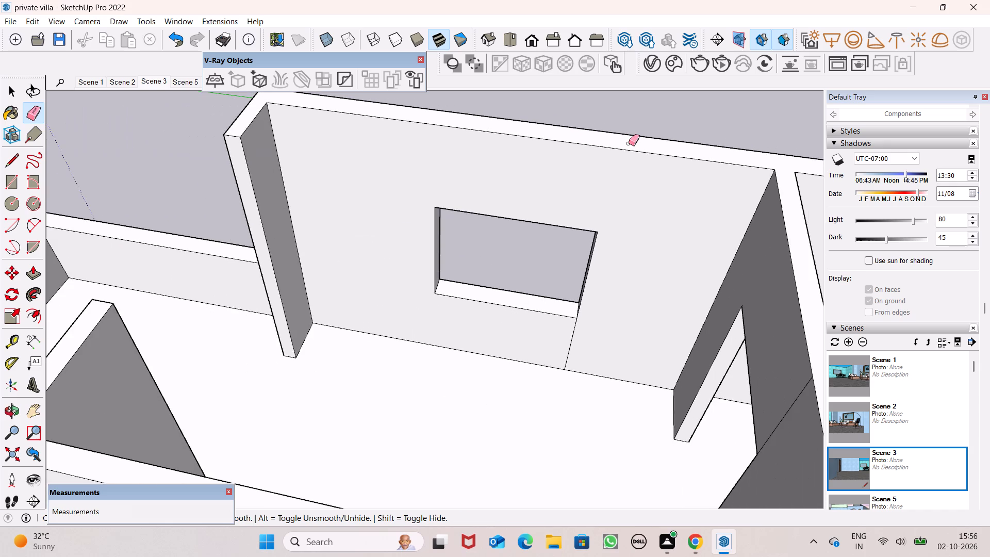
{"action": "scroll", "coordinate": [629, 143], "scroll_direction": "down", "scroll_amount": 5}
{"action": "left_click_drag", "start_coordinate": [577, 299], "coordinate": [593, 290]}
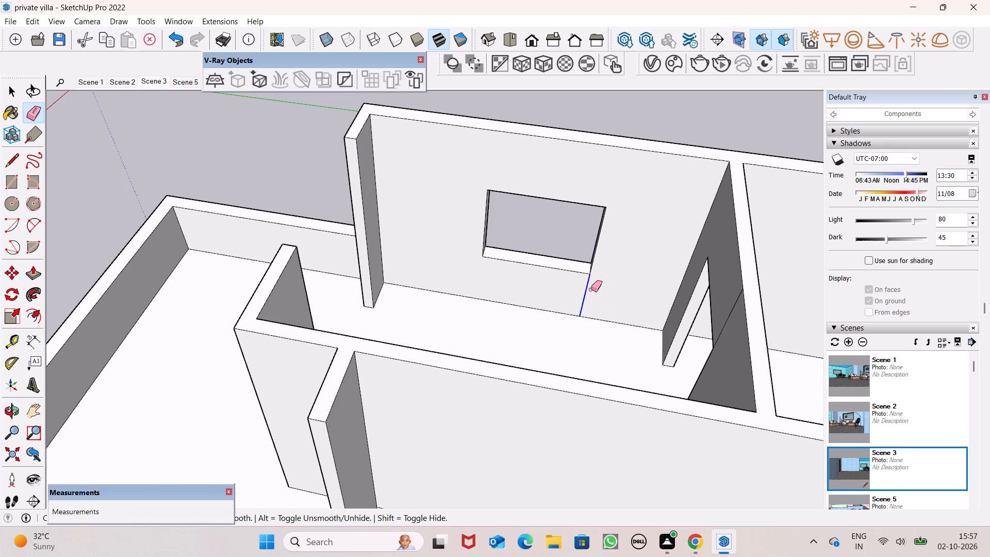
Erase the leftover vertical seam lines above the interior doorway on both faces of the partition wall.
{"action": "scroll", "coordinate": [577, 258], "scroll_direction": "down", "scroll_amount": 14}
{"action": "middle_click_drag", "start_coordinate": [650, 302], "coordinate": [646, 364]}
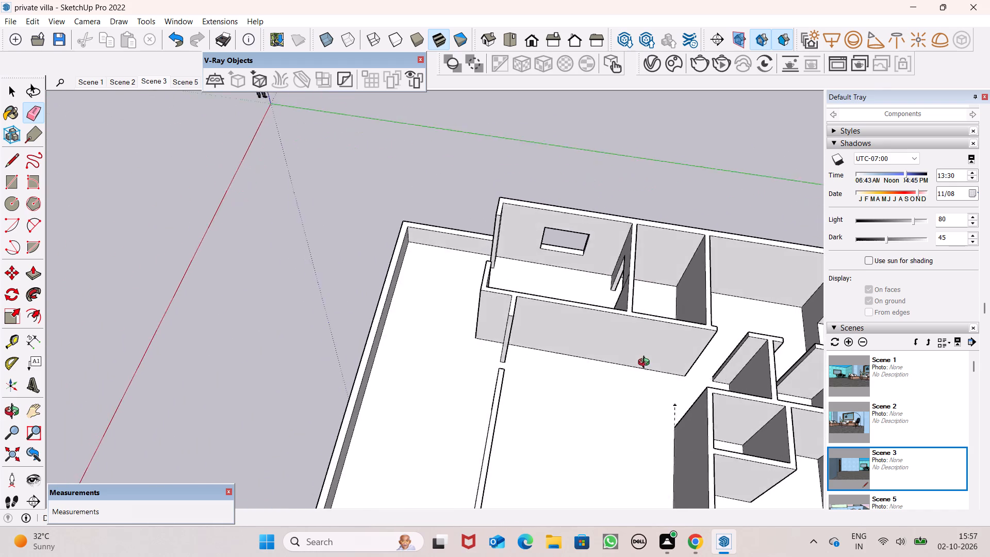
{"action": "middle_click_drag", "start_coordinate": [646, 364], "coordinate": [706, 396]}
{"action": "scroll", "coordinate": [574, 271], "scroll_direction": "up", "scroll_amount": 8}
{"action": "scroll", "coordinate": [685, 227], "scroll_direction": "up", "scroll_amount": 5}
{"action": "scroll", "coordinate": [685, 227], "scroll_direction": "down", "scroll_amount": 1}
{"action": "scroll", "coordinate": [685, 227], "scroll_direction": "up", "scroll_amount": 3}
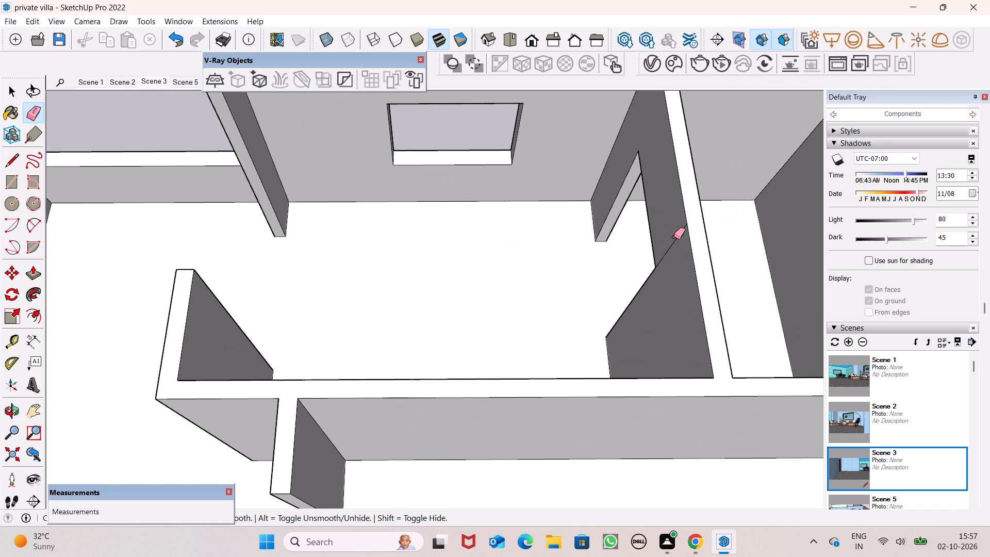
{"action": "left_click_drag", "start_coordinate": [673, 237], "coordinate": [676, 243]}
{"action": "scroll", "coordinate": [695, 238], "scroll_direction": "down", "scroll_amount": 9}
{"action": "scroll", "coordinate": [706, 278], "scroll_direction": "up", "scroll_amount": 1}
{"action": "middle_click_drag", "start_coordinate": [707, 280], "coordinate": [407, 287]}
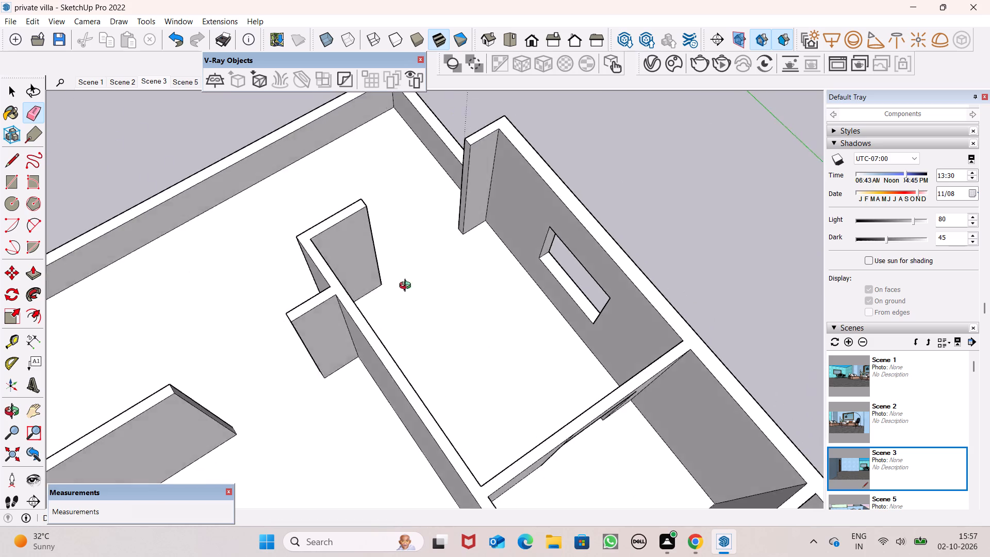
{"action": "middle_click_drag", "start_coordinate": [407, 287], "coordinate": [353, 202]}
{"action": "scroll", "coordinate": [446, 319], "scroll_direction": "up", "scroll_amount": 7}
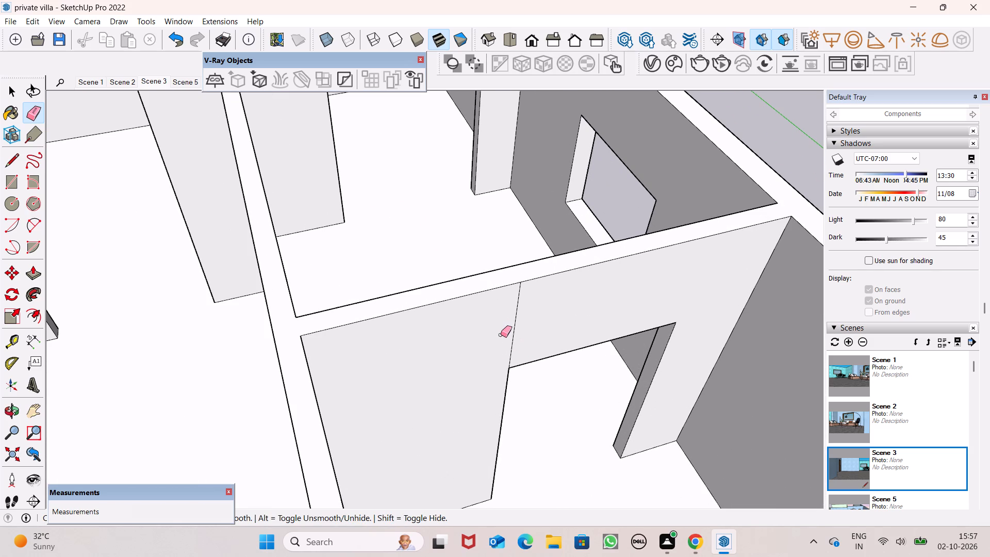
{"action": "left_click_drag", "start_coordinate": [501, 335], "coordinate": [533, 323]}
Push/Pull the sill of the small window in the outer wall above the ground-floor door side down about 1' 5".
{"action": "scroll", "coordinate": [477, 266], "scroll_direction": "down", "scroll_amount": 2}
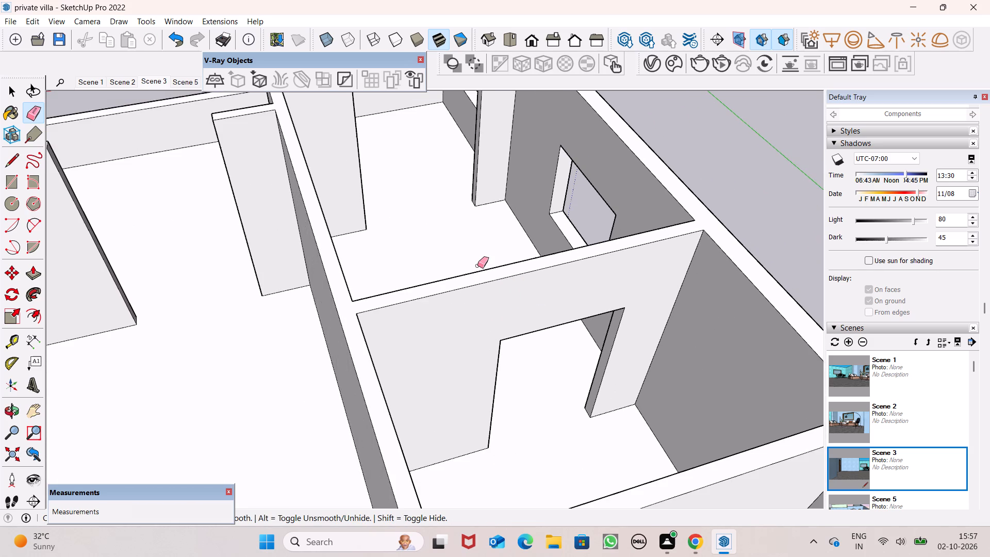
{"action": "scroll", "coordinate": [477, 266], "scroll_direction": "down", "scroll_amount": 5}
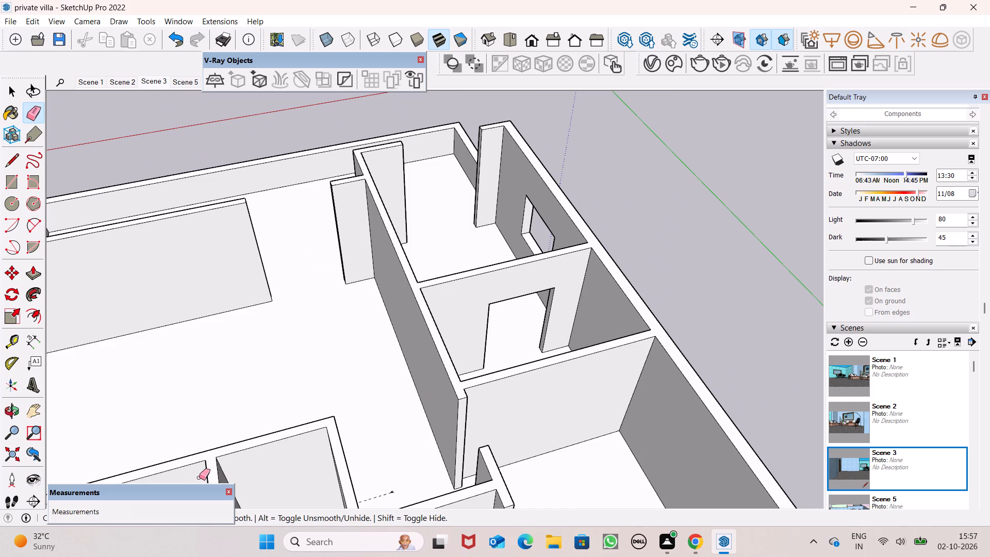
{"action": "scroll", "coordinate": [477, 276], "scroll_direction": "down", "scroll_amount": 15}
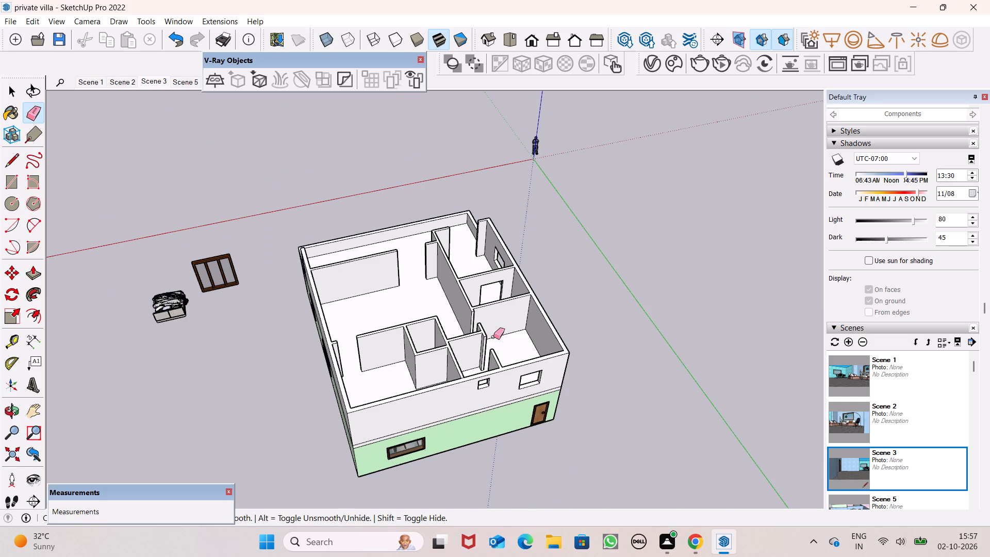
{"action": "scroll", "coordinate": [473, 368], "scroll_direction": "up", "scroll_amount": 1}
{"action": "scroll", "coordinate": [471, 367], "scroll_direction": "down", "scroll_amount": 1}
{"action": "scroll", "coordinate": [471, 367], "scroll_direction": "up", "scroll_amount": 5}
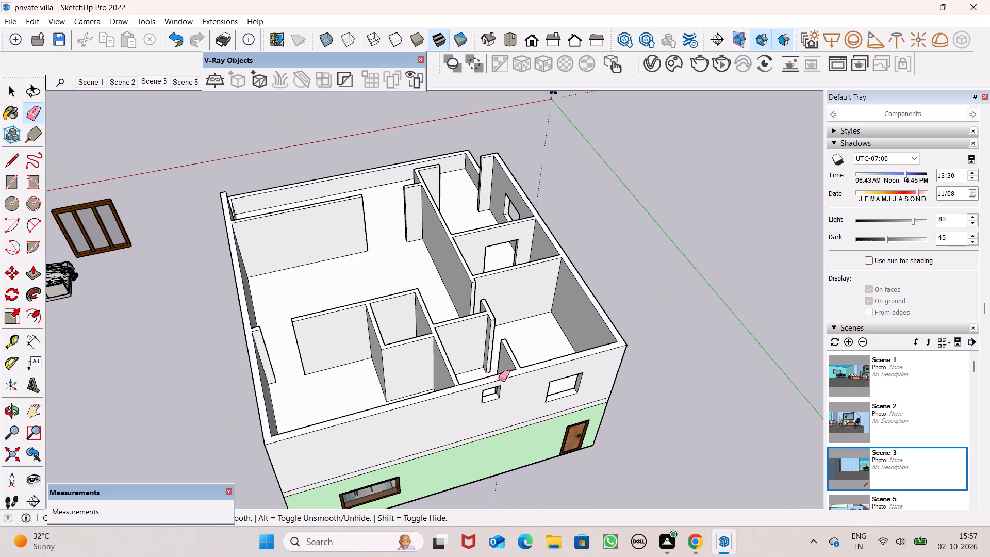
{"action": "scroll", "coordinate": [522, 410], "scroll_direction": "up", "scroll_amount": 1}
{"action": "middle_click_drag", "start_coordinate": [522, 410], "coordinate": [464, 289]}
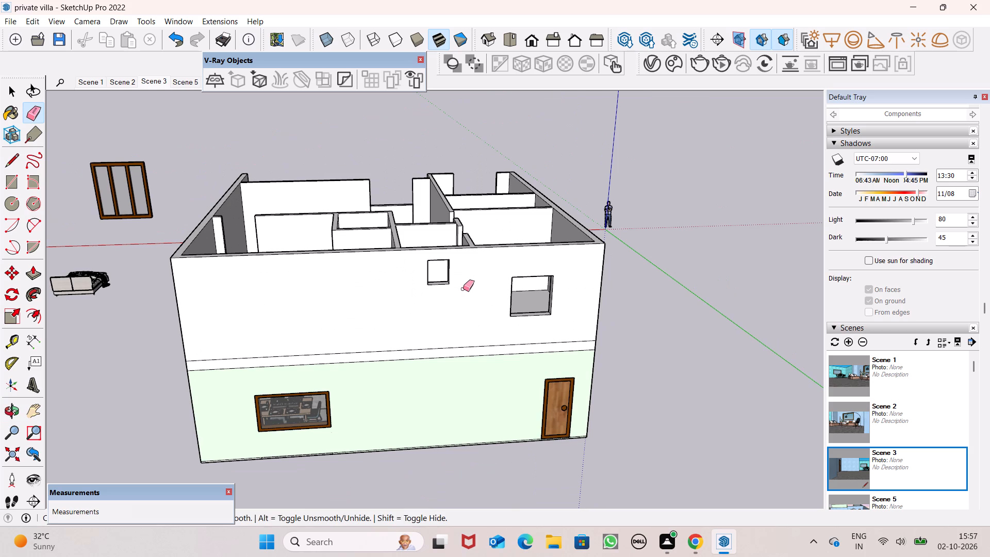
{"action": "scroll", "coordinate": [465, 288], "scroll_direction": "up", "scroll_amount": 9}
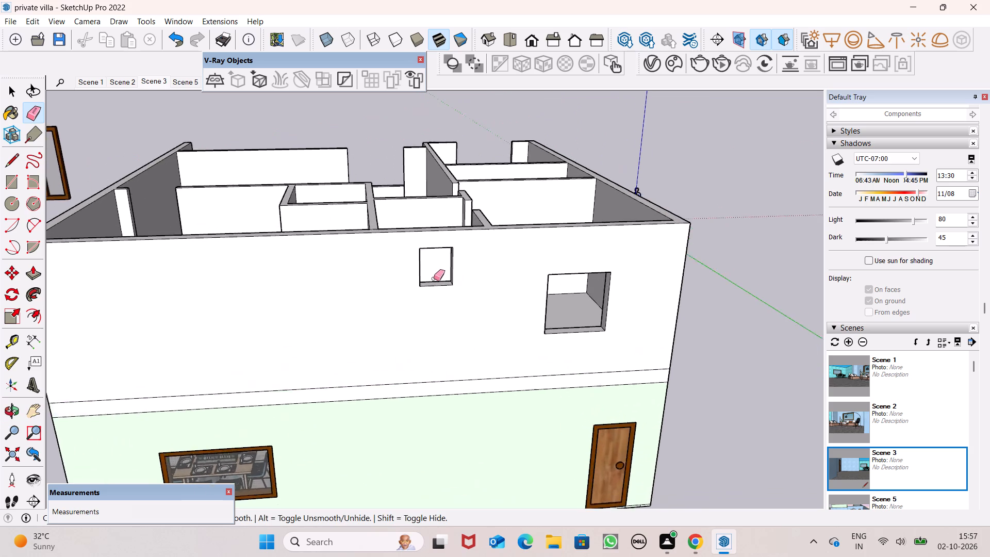
{"action": "scroll", "coordinate": [440, 274], "scroll_direction": "up", "scroll_amount": 6}
{"action": "middle_click_drag", "start_coordinate": [443, 315], "coordinate": [440, 320]}
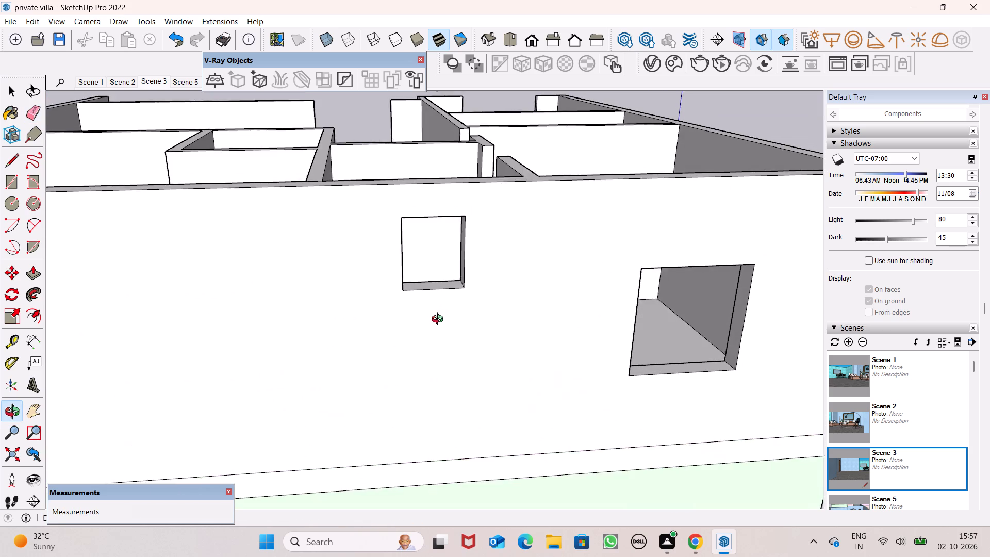
{"action": "middle_click_drag", "start_coordinate": [440, 320], "coordinate": [436, 324]}
{"action": "key", "text": "space"}
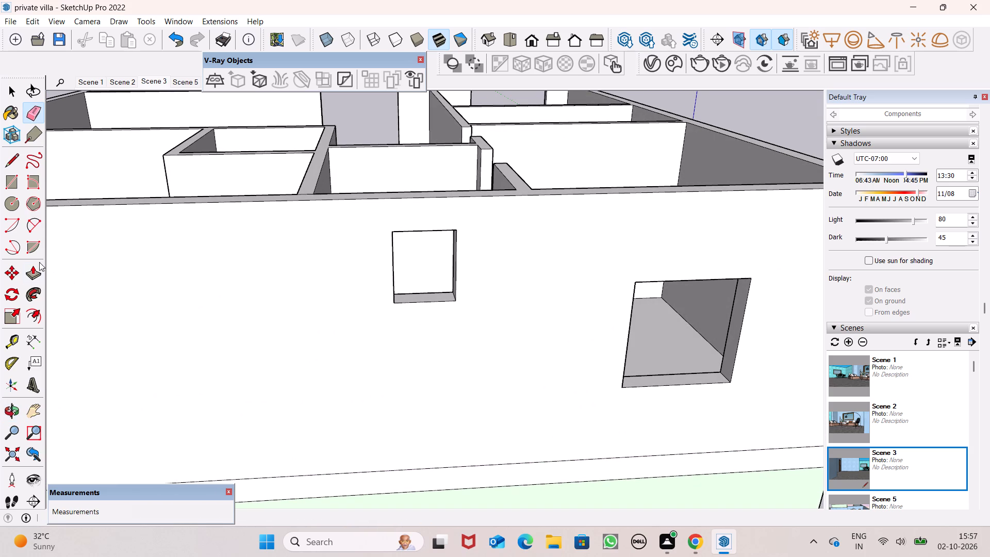
{"action": "left_click", "coordinate": [32, 281]}
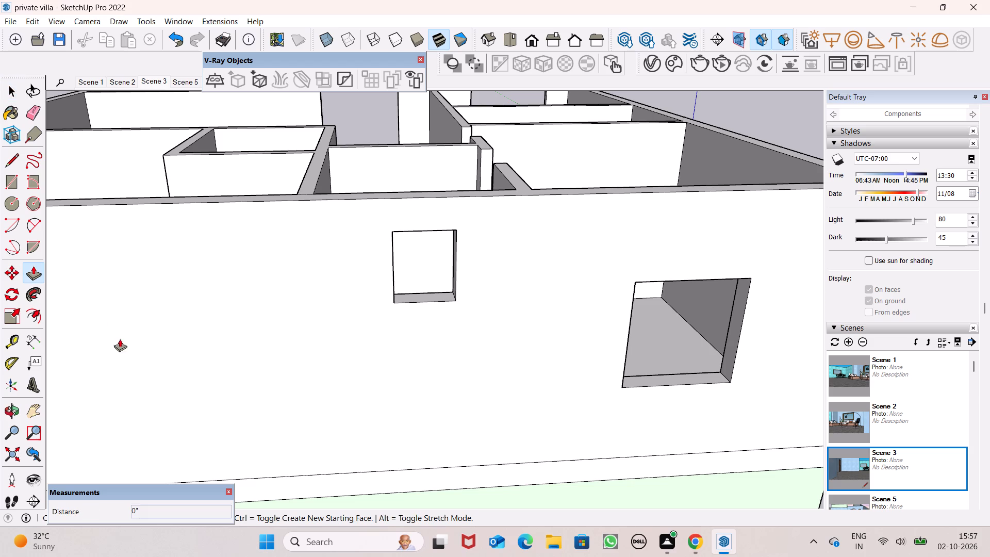
{"action": "scroll", "coordinate": [407, 293], "scroll_direction": "up", "scroll_amount": 6}
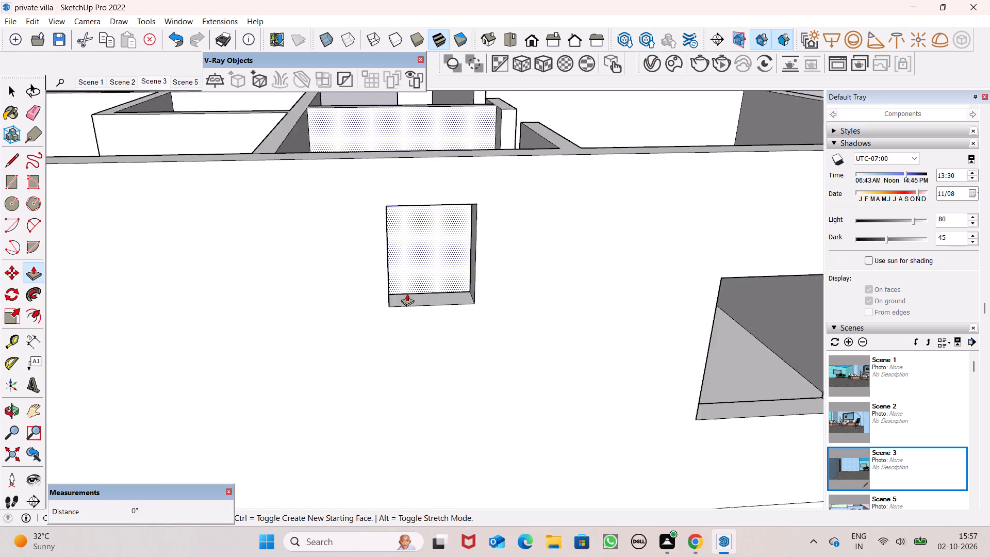
{"action": "middle_click_drag", "start_coordinate": [424, 308], "coordinate": [446, 357]}
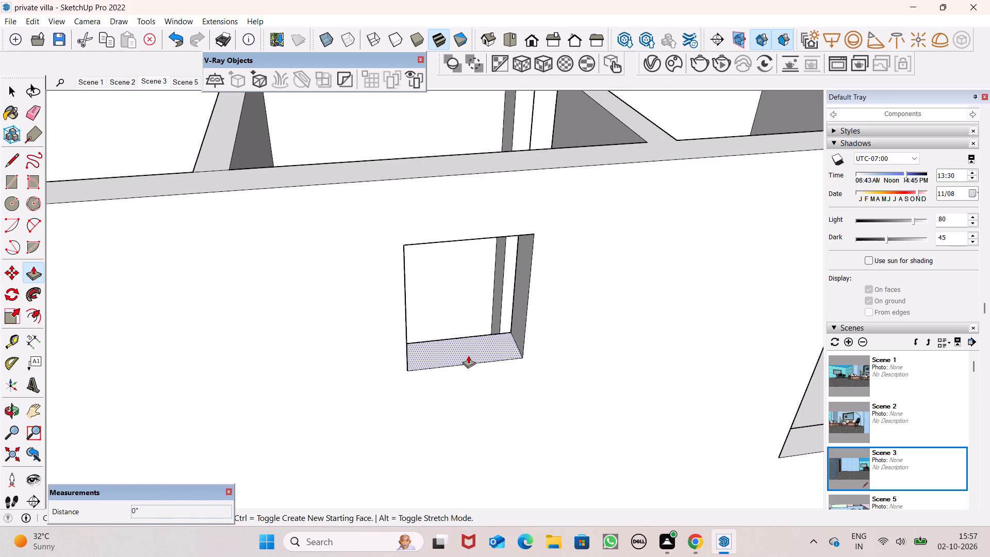
{"action": "left_click_drag", "start_coordinate": [468, 352], "coordinate": [496, 415]}
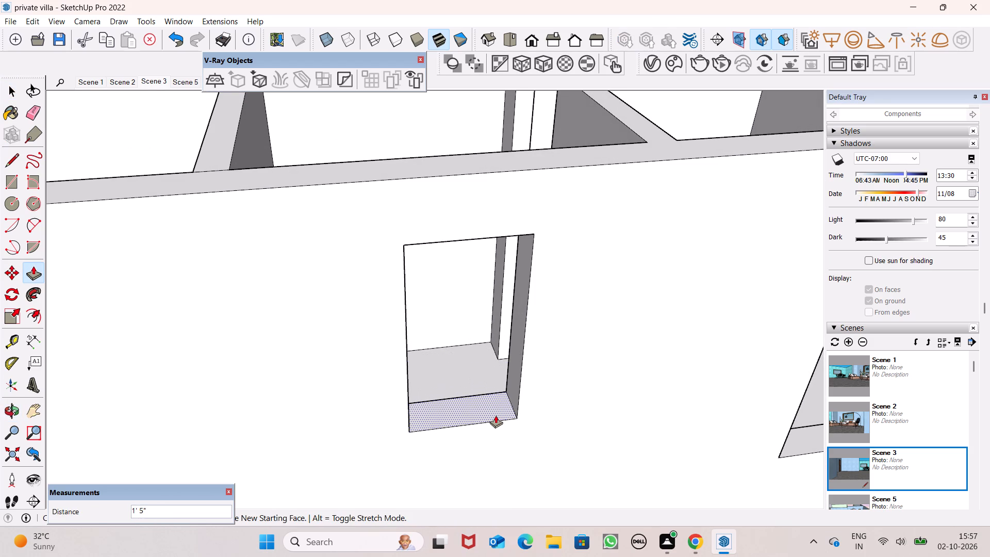
{"action": "left_click_drag", "start_coordinate": [496, 415], "coordinate": [495, 417]}
Push/Pull the small window's sill back up about 8 3/4".
{"action": "scroll", "coordinate": [497, 340], "scroll_direction": "down", "scroll_amount": 5}
{"action": "middle_click_drag", "start_coordinate": [565, 405], "coordinate": [534, 315]}
{"action": "scroll", "coordinate": [403, 250], "scroll_direction": "up", "scroll_amount": 5}
{"action": "left_click_drag", "start_coordinate": [450, 294], "coordinate": [450, 254]}
Push/Pull the head of the small window in the outer wall down about 1' 11/16".
{"action": "scroll", "coordinate": [471, 332], "scroll_direction": "down", "scroll_amount": 6}
{"action": "scroll", "coordinate": [473, 163], "scroll_direction": "up", "scroll_amount": 4}
{"action": "middle_click_drag", "start_coordinate": [473, 163], "coordinate": [458, 210]}
{"action": "scroll", "coordinate": [473, 163], "scroll_direction": "up", "scroll_amount": 1}
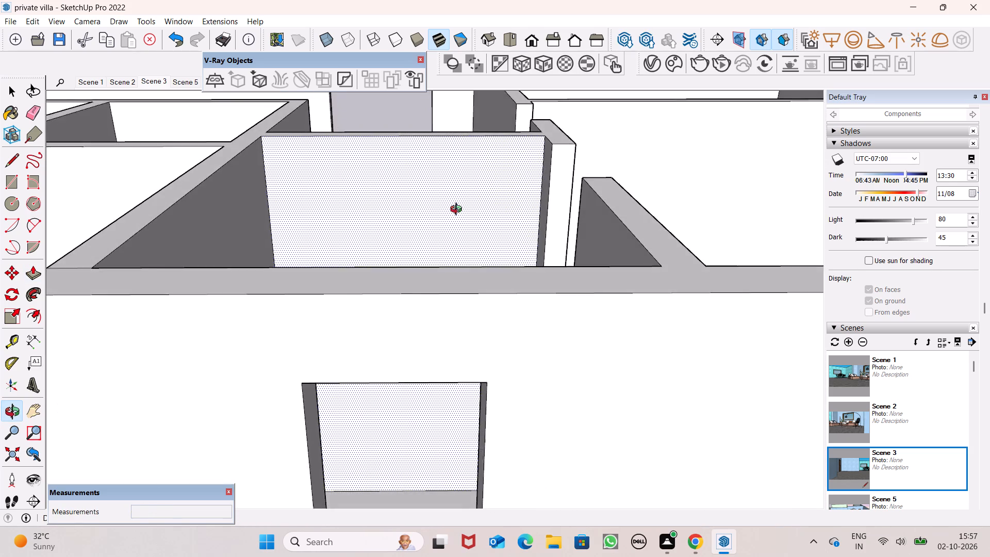
{"action": "middle_click_drag", "start_coordinate": [458, 210], "coordinate": [478, 133]}
{"action": "scroll", "coordinate": [452, 229], "scroll_direction": "down", "scroll_amount": 6}
{"action": "scroll", "coordinate": [470, 140], "scroll_direction": "up", "scroll_amount": 2}
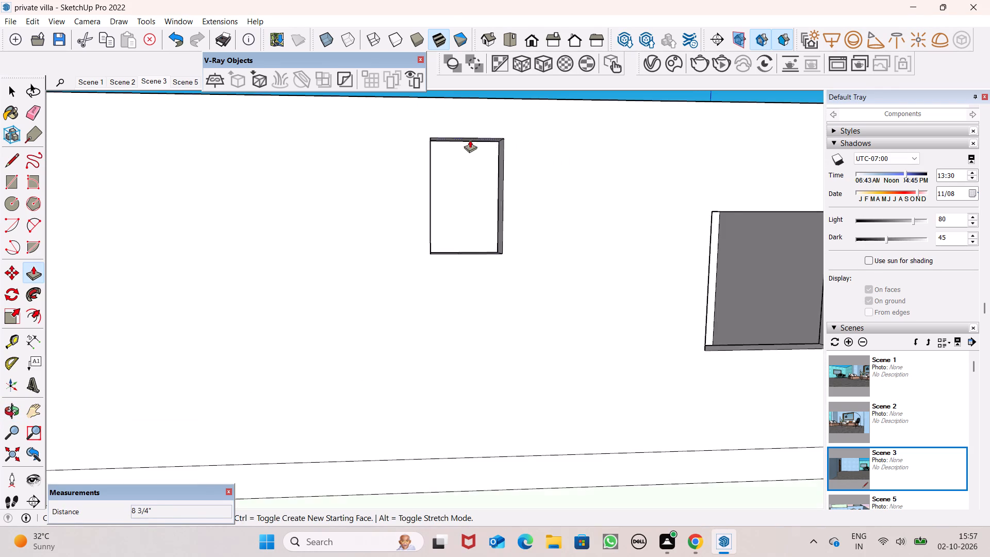
{"action": "scroll", "coordinate": [470, 140], "scroll_direction": "up", "scroll_amount": 5}
{"action": "left_click_drag", "start_coordinate": [476, 139], "coordinate": [480, 195]}
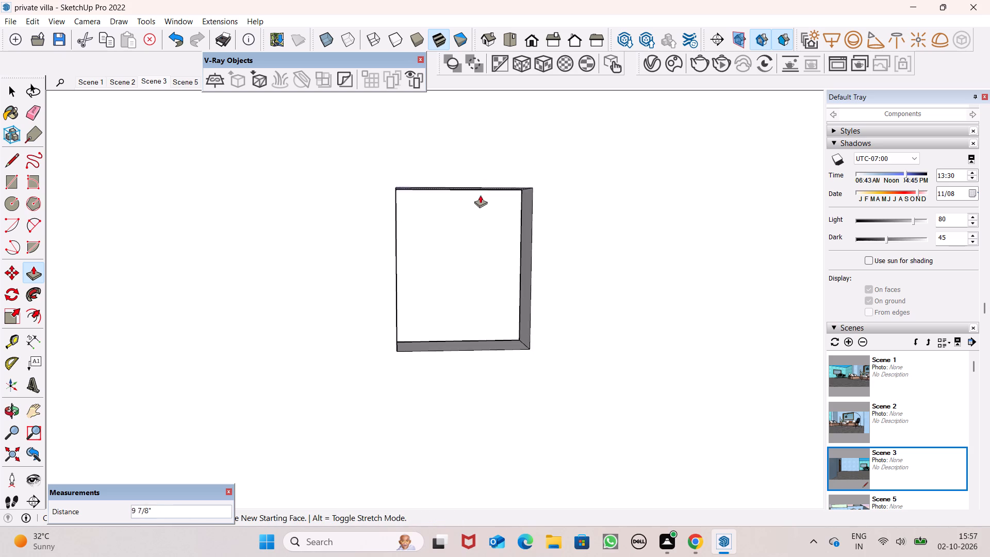
{"action": "left_click_drag", "start_coordinate": [480, 195], "coordinate": [485, 211]}
{"action": "scroll", "coordinate": [471, 187], "scroll_direction": "down", "scroll_amount": 19}
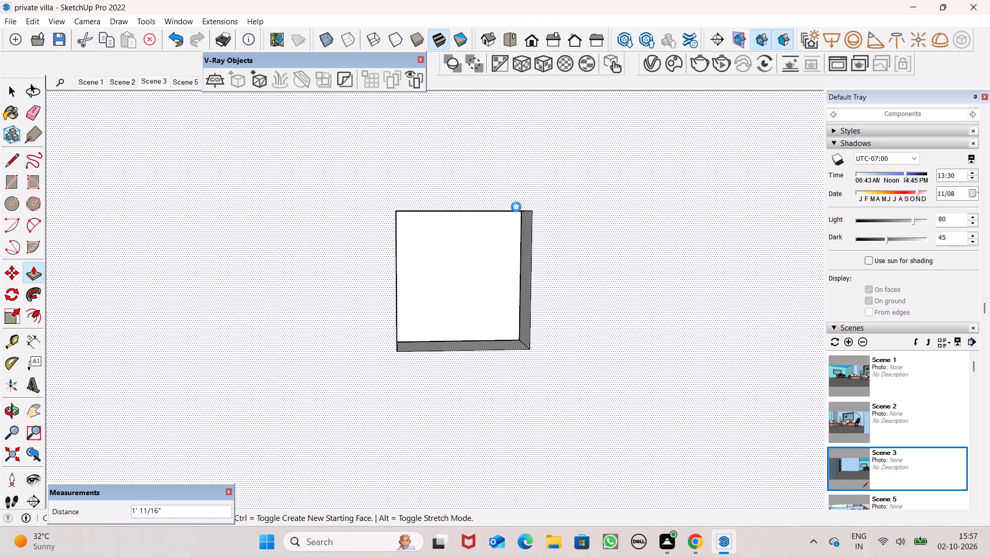
{"action": "scroll", "coordinate": [523, 226], "scroll_direction": "down", "scroll_amount": 3}
{"action": "key", "text": "space"}
{"action": "key", "text": "space"}
{"action": "scroll", "coordinate": [628, 268], "scroll_direction": "down", "scroll_amount": 20}
{"action": "scroll", "coordinate": [628, 268], "scroll_direction": "down", "scroll_amount": 8}
{"action": "scroll", "coordinate": [674, 261], "scroll_direction": "down", "scroll_amount": 3}
{"action": "scroll", "coordinate": [123, 293], "scroll_direction": "down", "scroll_amount": 6}
{"action": "scroll", "coordinate": [408, 224], "scroll_direction": "down", "scroll_amount": 20}
{"action": "scroll", "coordinate": [408, 224], "scroll_direction": "down", "scroll_amount": 9}
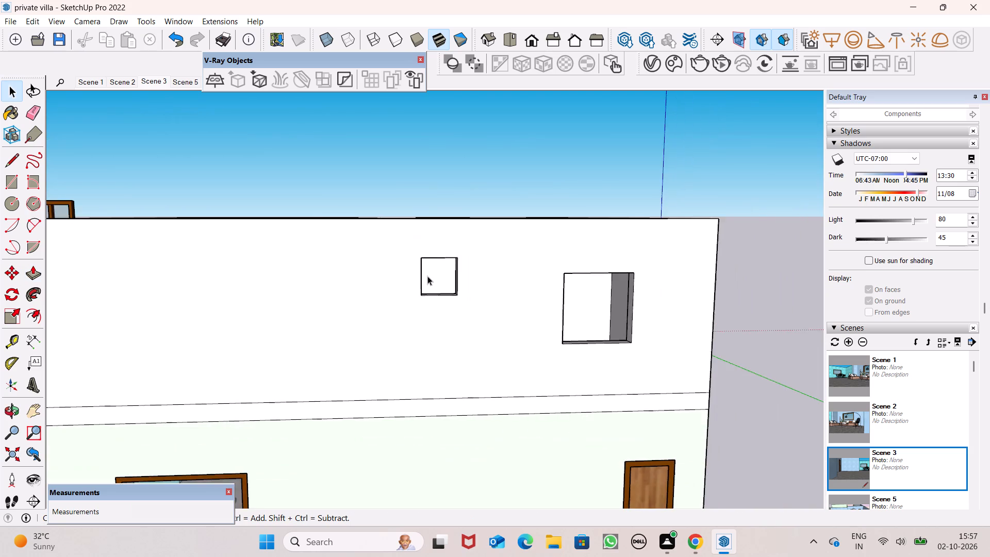
{"action": "scroll", "coordinate": [427, 276], "scroll_direction": "up", "scroll_amount": 5}
{"action": "scroll", "coordinate": [427, 275], "scroll_direction": "down", "scroll_amount": 20}
{"action": "scroll", "coordinate": [427, 275], "scroll_direction": "down", "scroll_amount": 14}
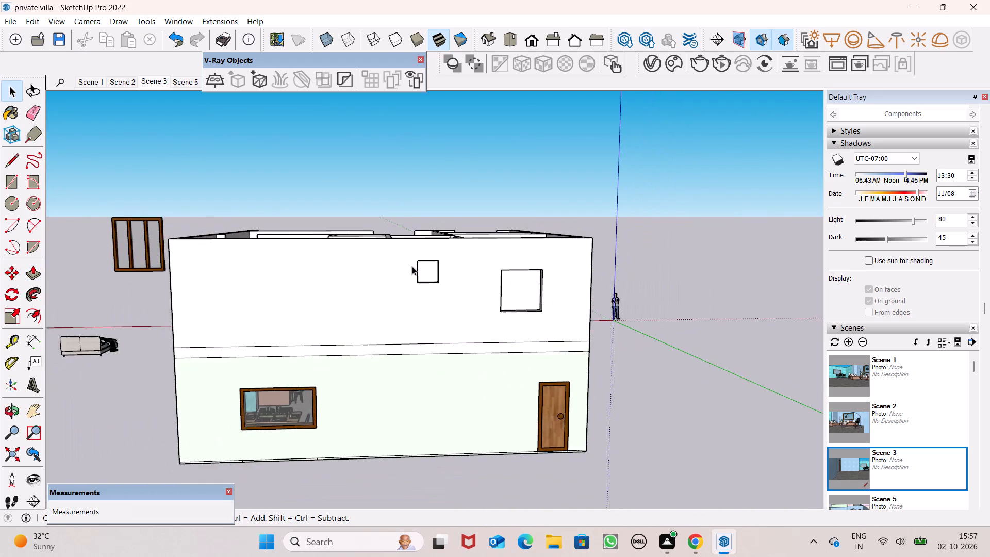
Examine the upper floor's rooms, partition walls and openings from several sides.
{"action": "middle_click_drag", "start_coordinate": [433, 279], "coordinate": [773, 380]}
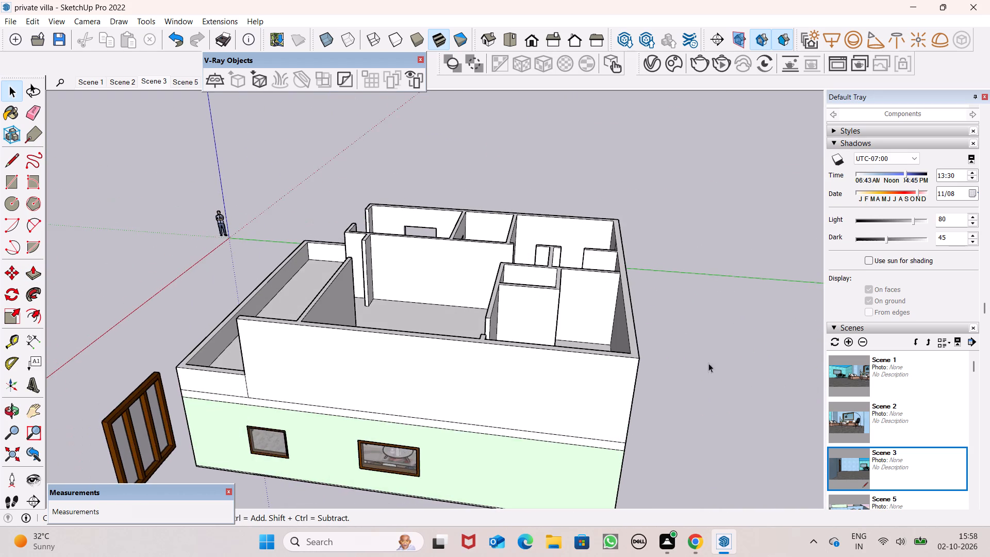
{"action": "scroll", "coordinate": [656, 347], "scroll_direction": "up", "scroll_amount": 2}
{"action": "middle_click_drag", "start_coordinate": [613, 328], "coordinate": [824, 446]}
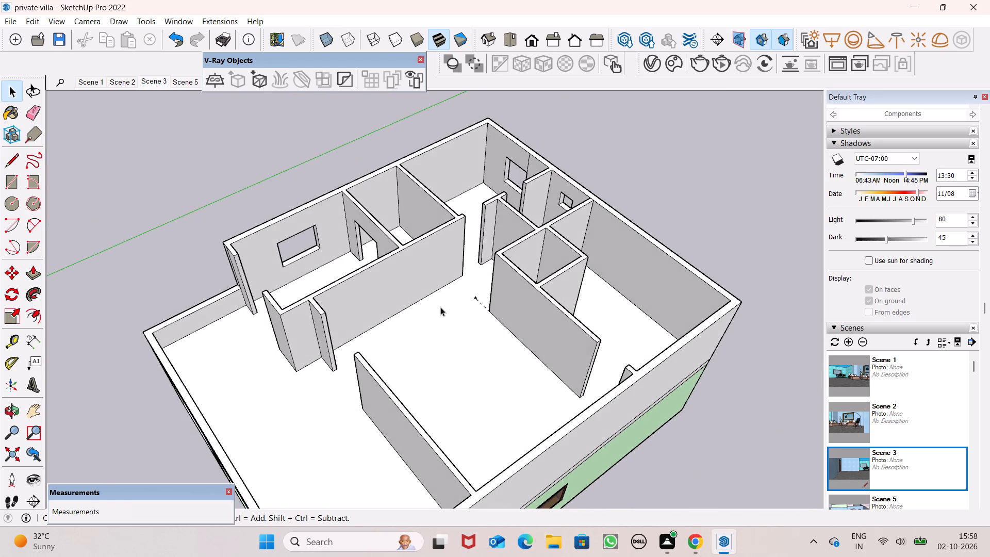
{"action": "scroll", "coordinate": [433, 290], "scroll_direction": "up", "scroll_amount": 5}
{"action": "middle_click_drag", "start_coordinate": [542, 196], "coordinate": [398, 264]}
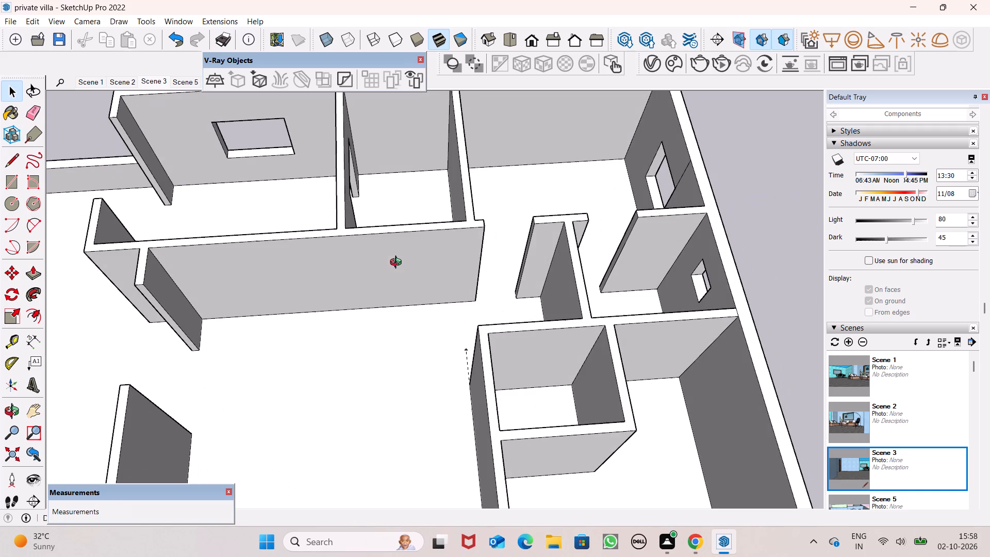
{"action": "middle_click_drag", "start_coordinate": [398, 264], "coordinate": [353, 253]}
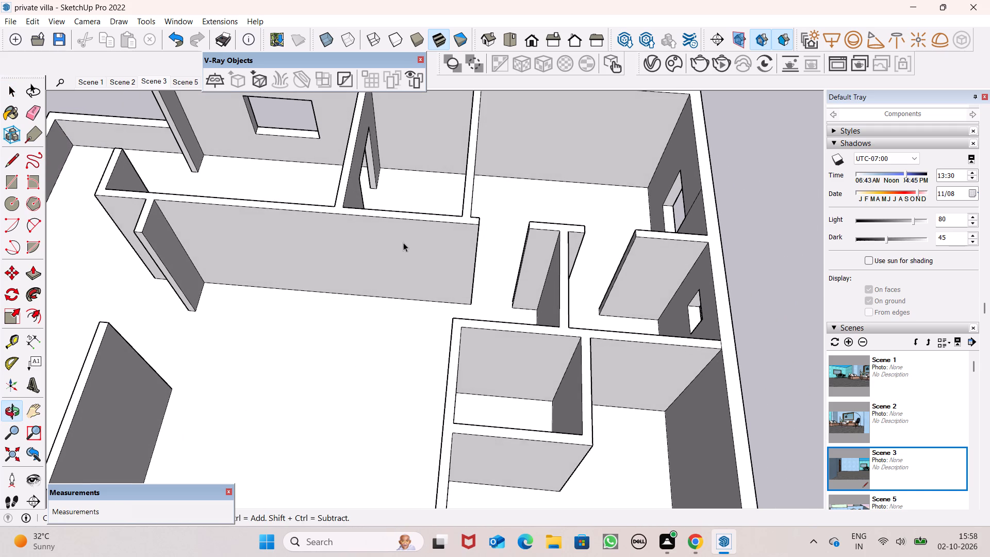
{"action": "scroll", "coordinate": [404, 242], "scroll_direction": "up", "scroll_amount": 1}
{"action": "scroll", "coordinate": [358, 211], "scroll_direction": "down", "scroll_amount": 5}
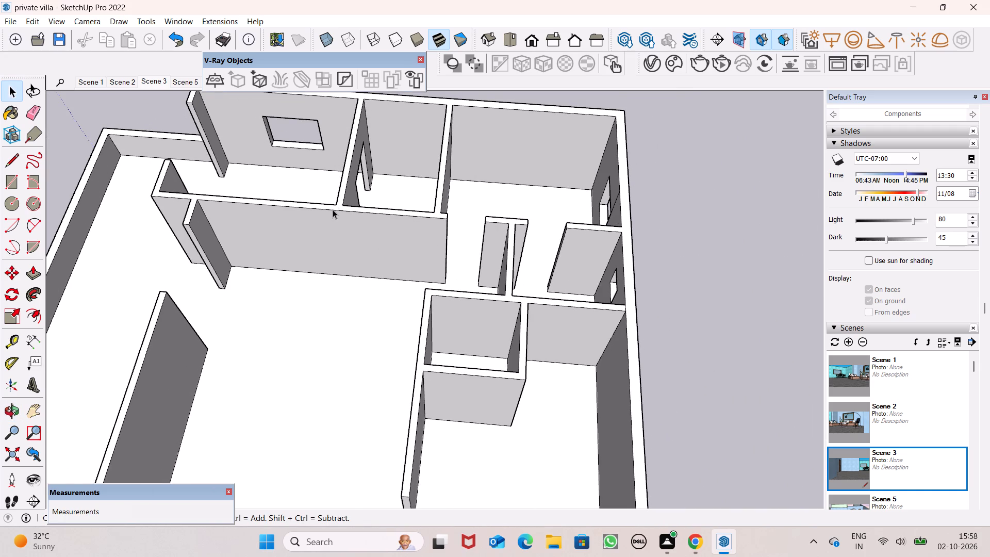
{"action": "scroll", "coordinate": [334, 201], "scroll_direction": "down", "scroll_amount": 4}
{"action": "scroll", "coordinate": [303, 216], "scroll_direction": "up", "scroll_amount": 1}
{"action": "middle_click_drag", "start_coordinate": [303, 216], "coordinate": [575, 179]}
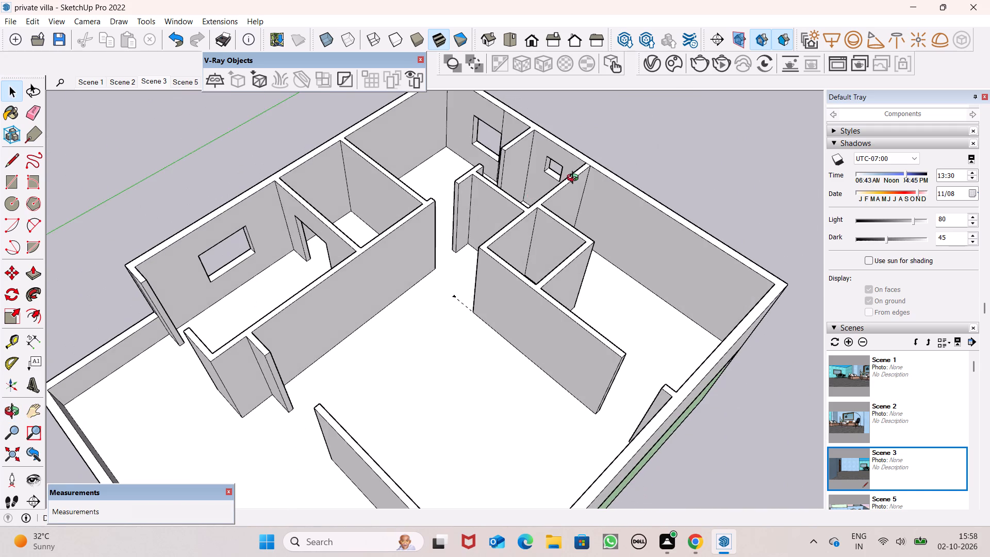
{"action": "middle_click_drag", "start_coordinate": [575, 179], "coordinate": [669, 135]}
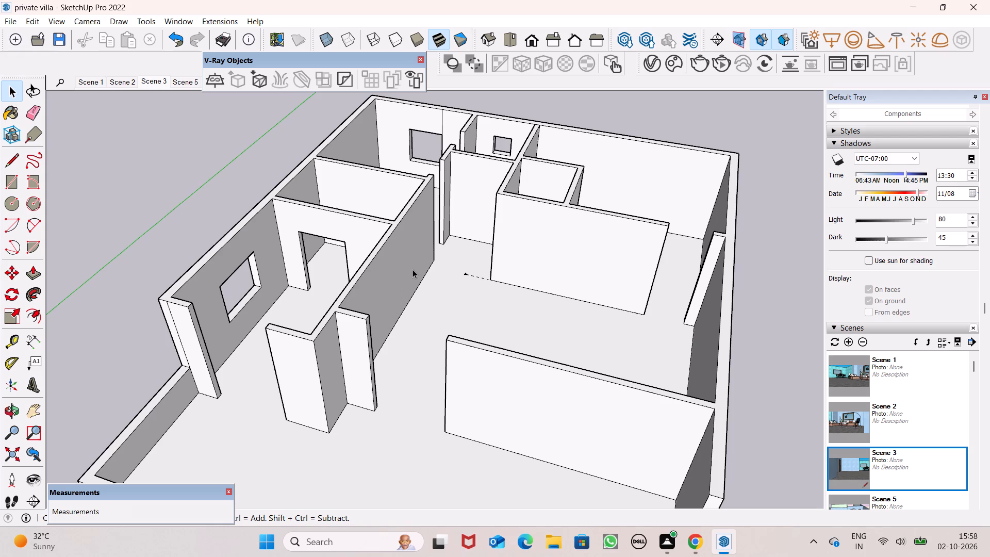
{"action": "middle_click_drag", "start_coordinate": [386, 319], "coordinate": [201, 358]}
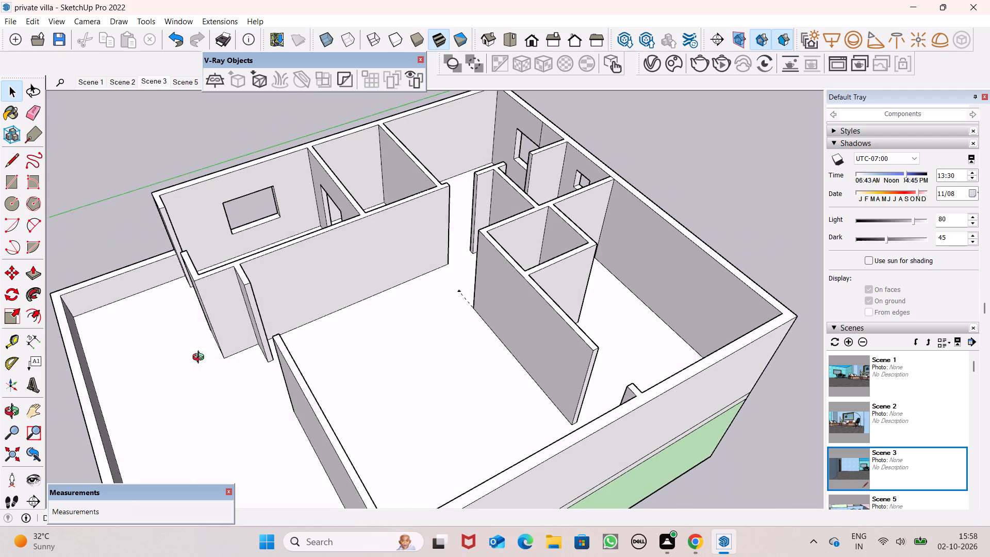
{"action": "middle_click_drag", "start_coordinate": [201, 358], "coordinate": [197, 358]}
Draw a 3' by 7' door rectangle at the base of the long interior wall facing the central hall.
{"action": "scroll", "coordinate": [310, 365], "scroll_direction": "up", "scroll_amount": 1}
{"action": "middle_click_drag", "start_coordinate": [310, 363], "coordinate": [121, 362]}
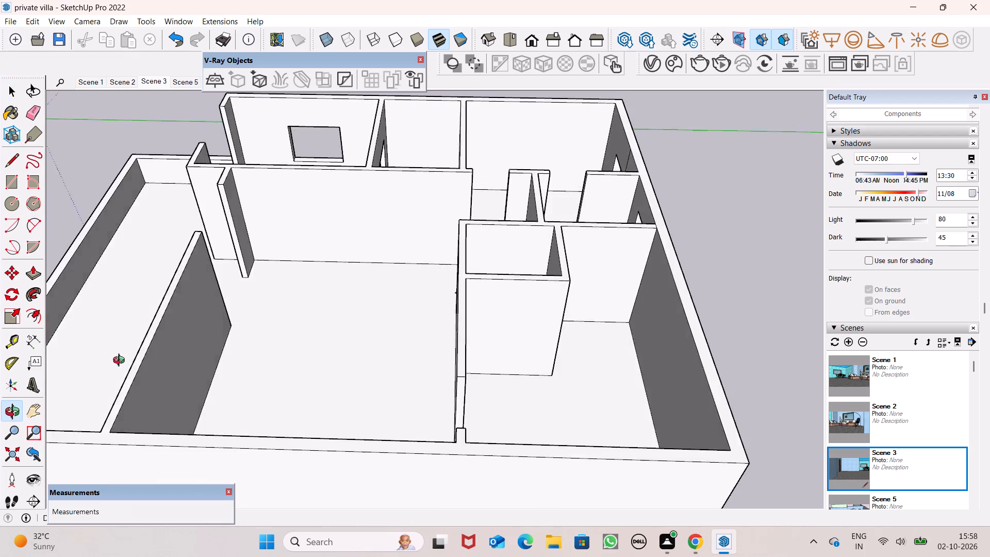
{"action": "middle_click_drag", "start_coordinate": [121, 362], "coordinate": [153, 401]}
{"action": "scroll", "coordinate": [311, 195], "scroll_direction": "up", "scroll_amount": 4}
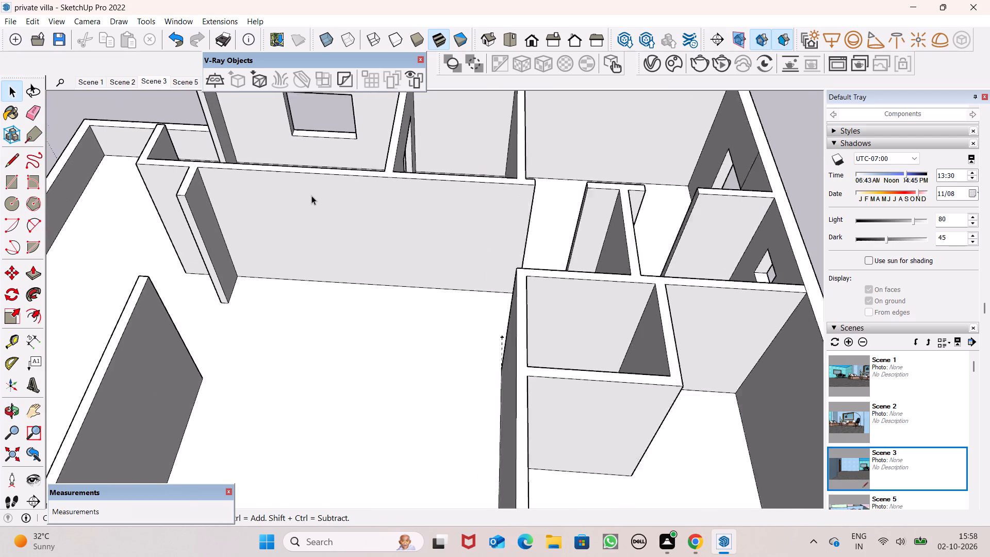
{"action": "scroll", "coordinate": [177, 155], "scroll_direction": "up", "scroll_amount": 1}
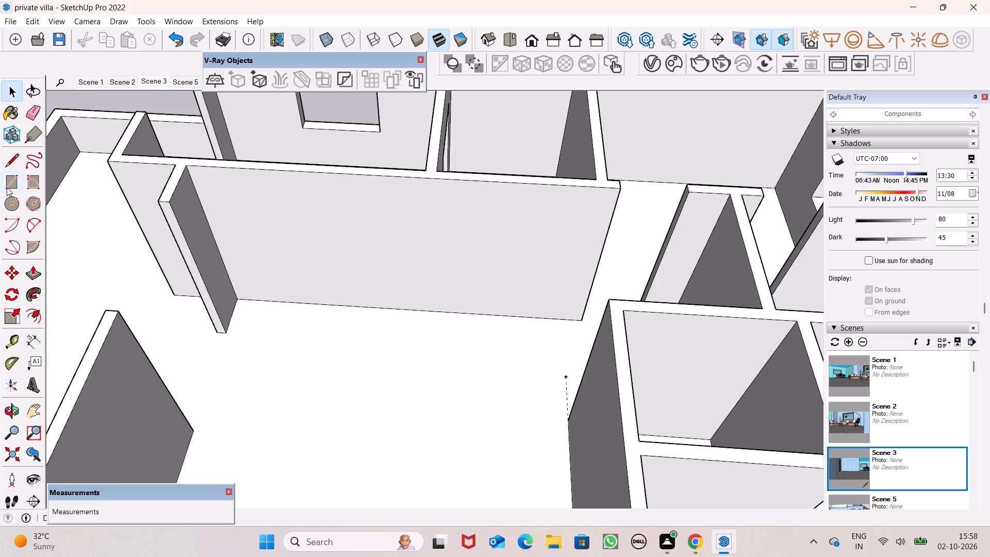
{"action": "left_click_drag", "start_coordinate": [10, 187], "coordinate": [18, 193]}
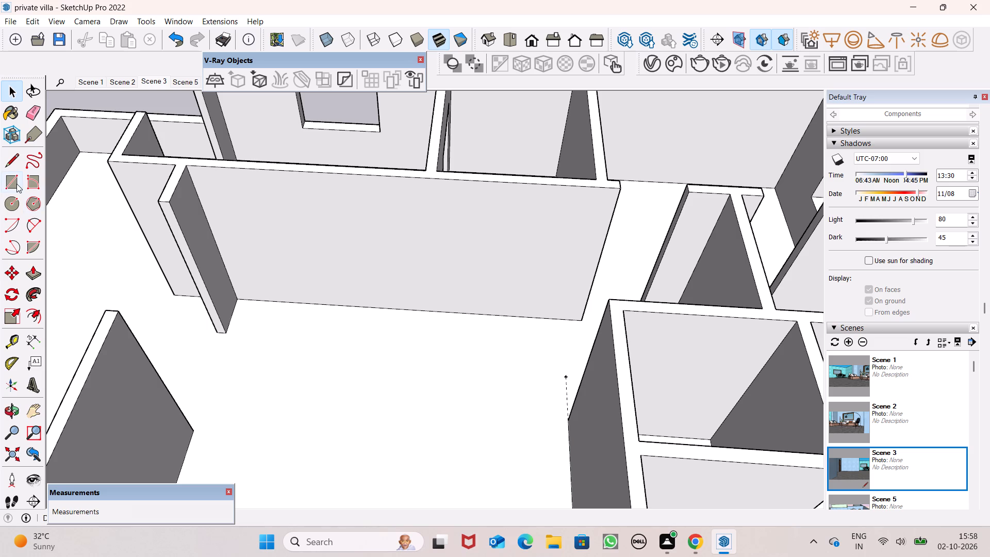
{"action": "left_click", "coordinate": [16, 183]}
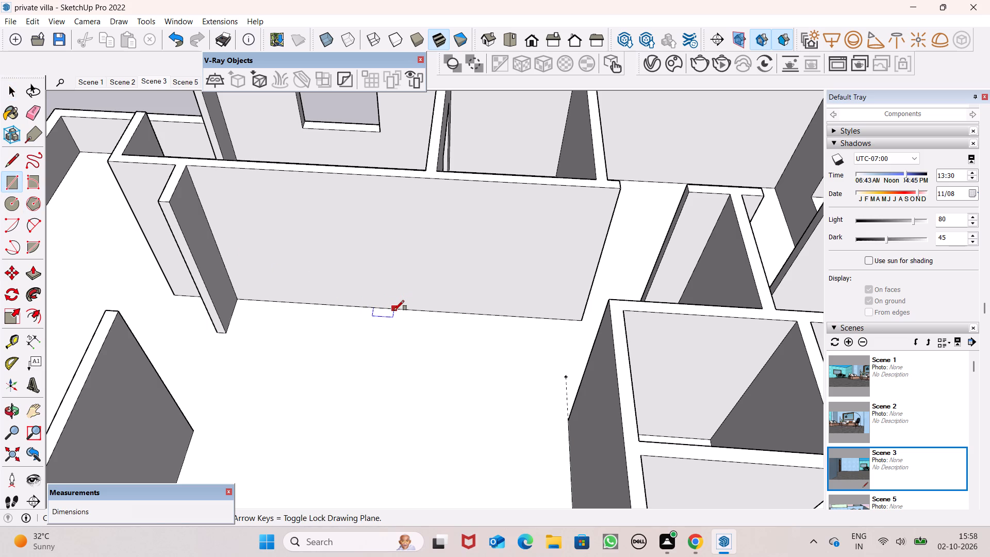
{"action": "left_click", "coordinate": [394, 309]}
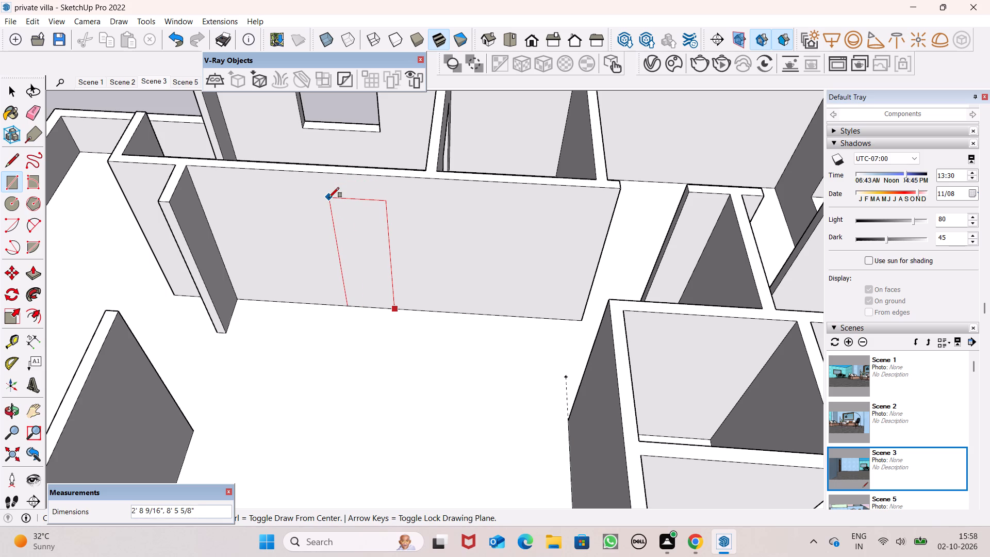
{"action": "type", "text": "3'"}
{"action": "key", "text": "comma"}
{"action": "type", "text": "7'"}
{"action": "key", "text": "Return"}
{"action": "key", "text": "space"}
{"action": "scroll", "coordinate": [379, 234], "scroll_direction": "down", "scroll_amount": 1}
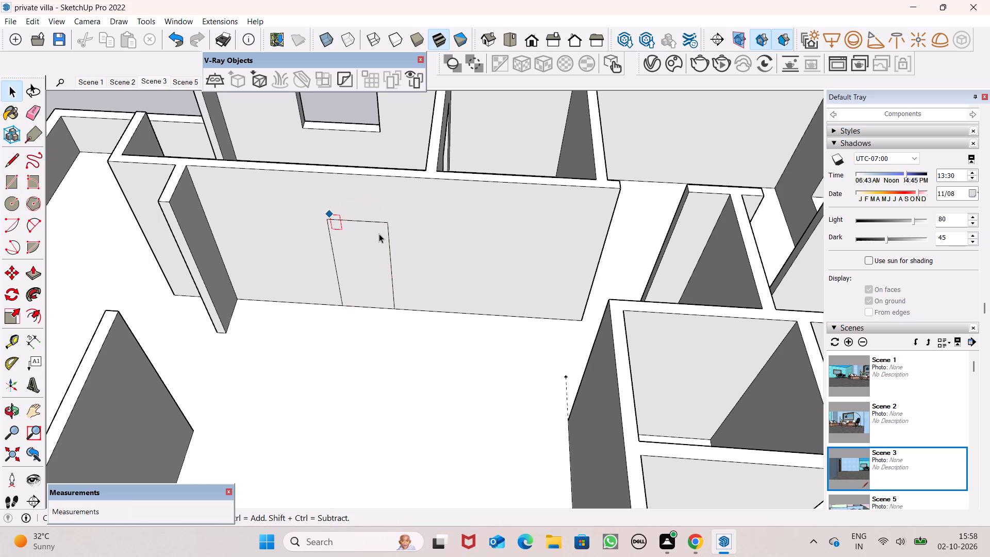
Push/Pull the door rectangle 6" through the long interior wall to open the doorway.
{"action": "scroll", "coordinate": [379, 234], "scroll_direction": "down", "scroll_amount": 3}
{"action": "middle_click_drag", "start_coordinate": [390, 258], "coordinate": [392, 184]}
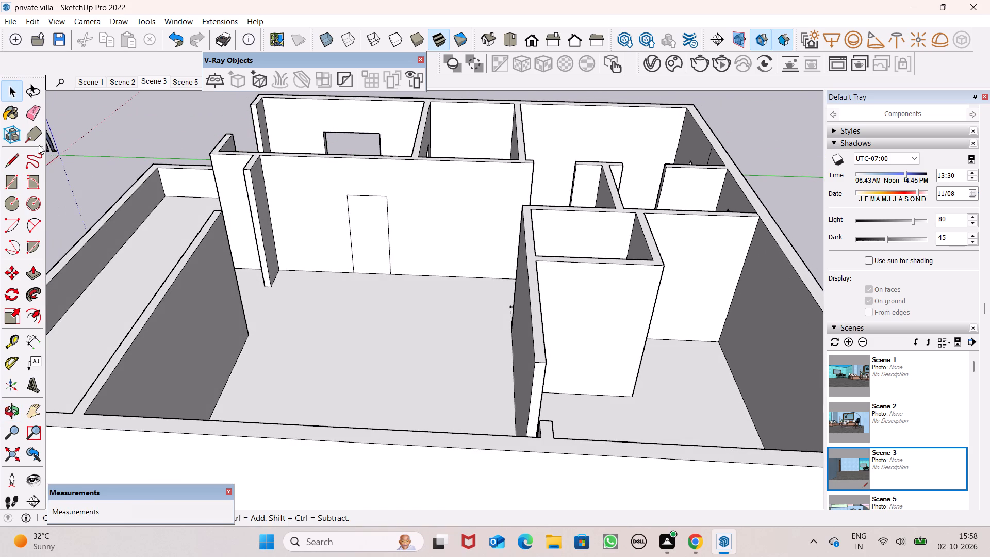
{"action": "left_click", "coordinate": [36, 278]}
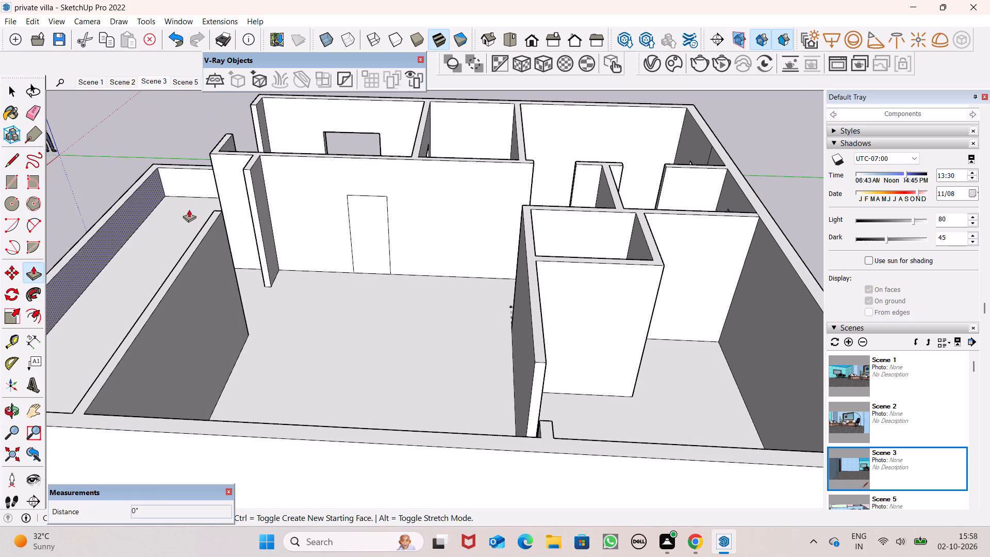
{"action": "scroll", "coordinate": [238, 198], "scroll_direction": "up", "scroll_amount": 5}
{"action": "left_click_drag", "start_coordinate": [417, 292], "coordinate": [417, 286]}
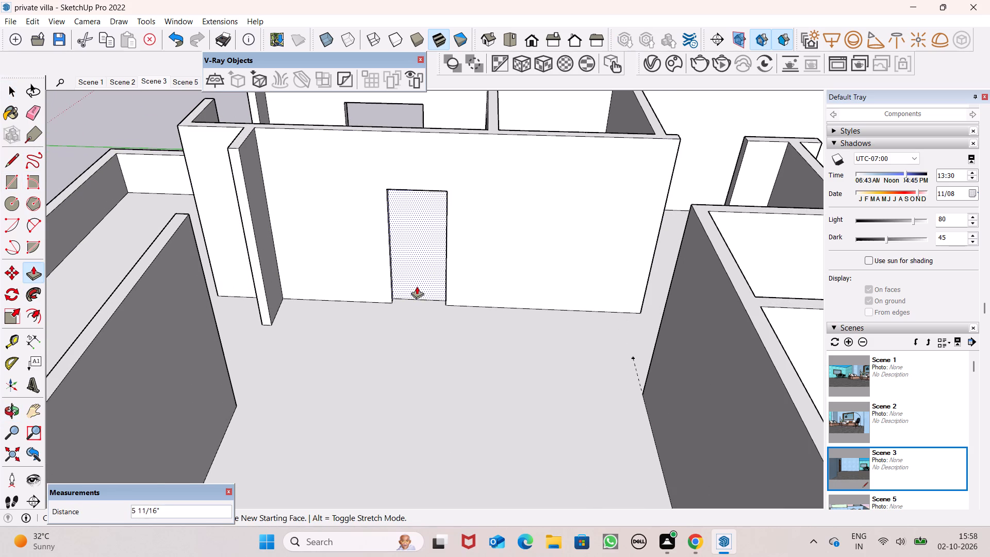
{"action": "left_click_drag", "start_coordinate": [417, 286], "coordinate": [414, 268]}
Examine the new doorway and the surrounding upper-floor walls from several sides.
{"action": "middle_click_drag", "start_coordinate": [431, 289], "coordinate": [516, 202]}
{"action": "scroll", "coordinate": [475, 247], "scroll_direction": "up", "scroll_amount": 1}
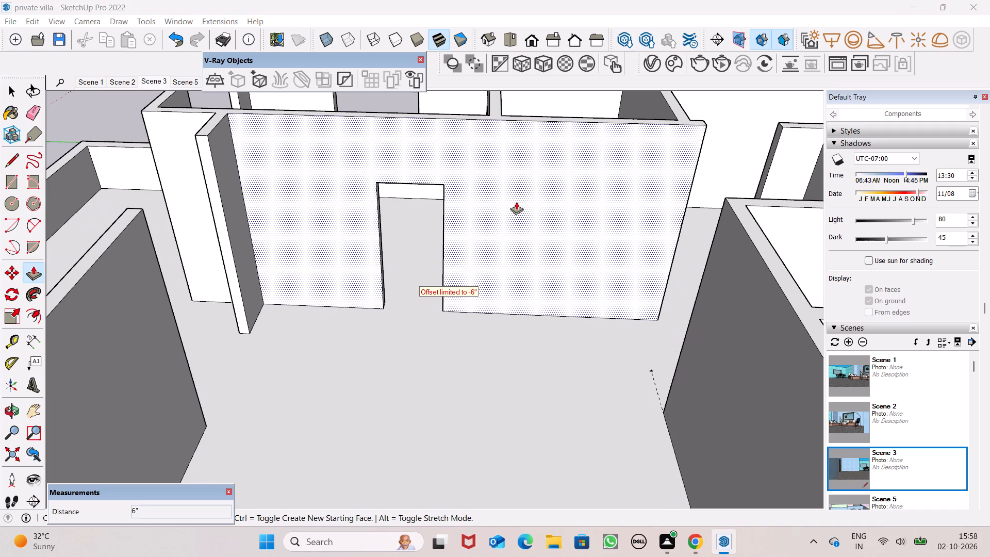
{"action": "middle_click_drag", "start_coordinate": [516, 202], "coordinate": [521, 278]}
{"action": "scroll", "coordinate": [483, 238], "scroll_direction": "down", "scroll_amount": 13}
{"action": "scroll", "coordinate": [284, 348], "scroll_direction": "down", "scroll_amount": 5}
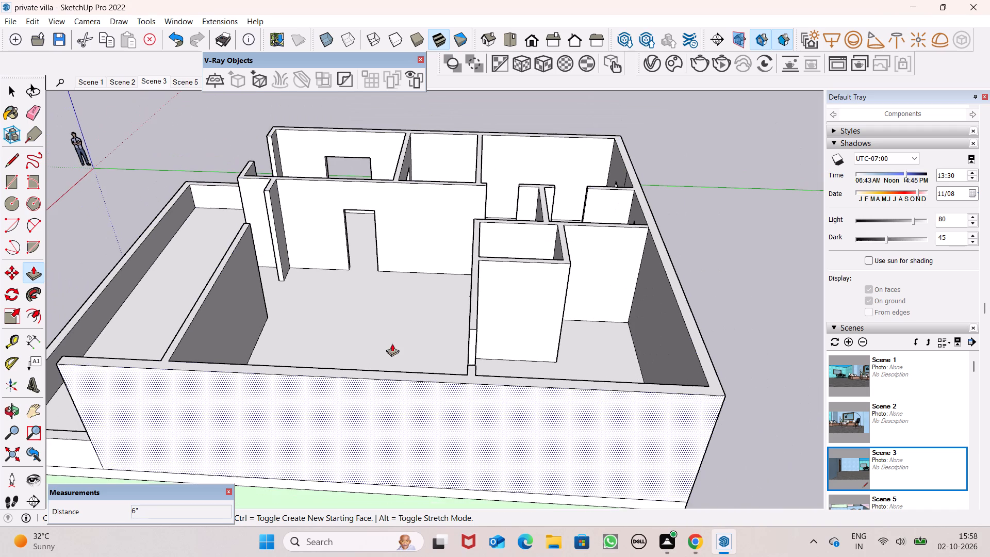
{"action": "middle_click_drag", "start_coordinate": [467, 346], "coordinate": [812, 331]}
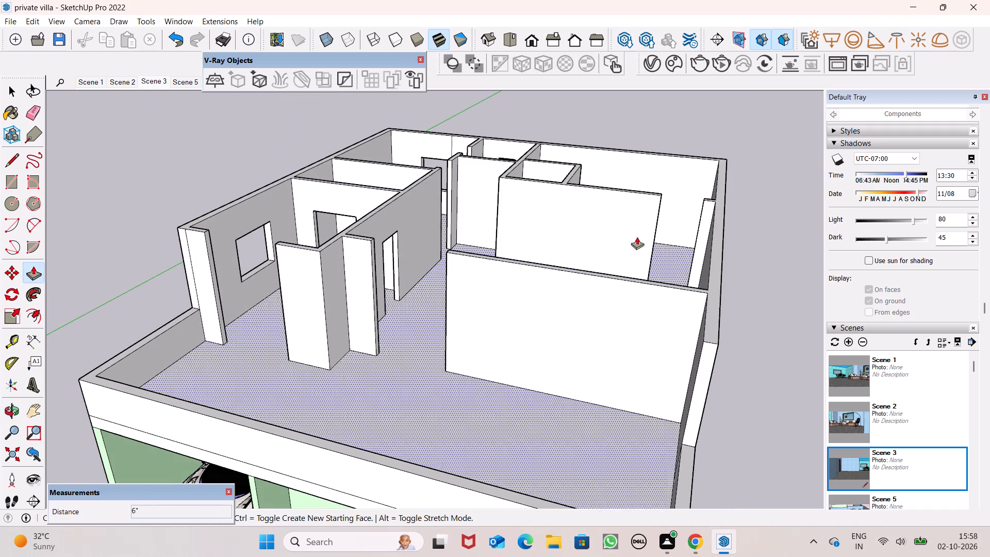
{"action": "scroll", "coordinate": [736, 194], "scroll_direction": "up", "scroll_amount": 3}
{"action": "scroll", "coordinate": [736, 194], "scroll_direction": "down", "scroll_amount": 1}
{"action": "scroll", "coordinate": [736, 194], "scroll_direction": "up", "scroll_amount": 3}
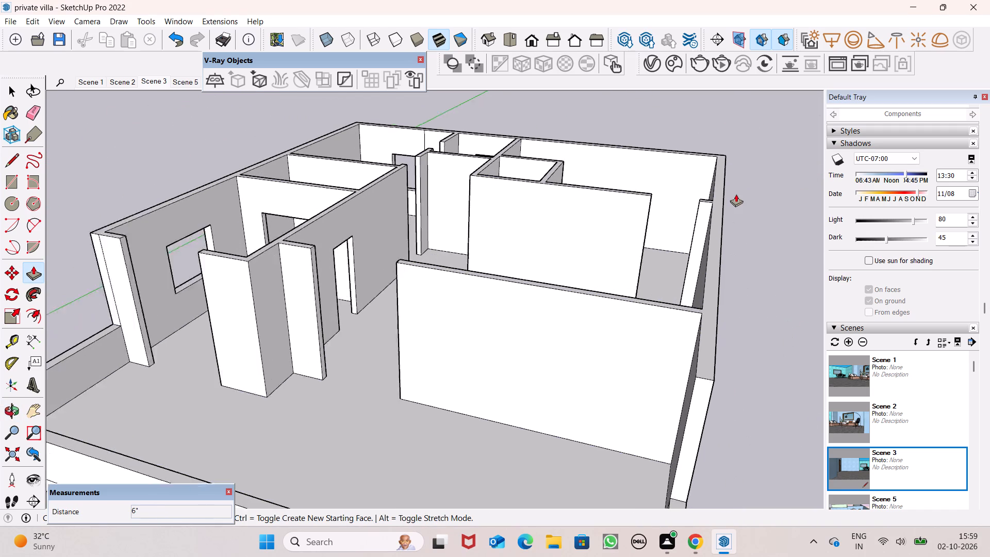
Draw a line across the long hall wall's free end face, 3' below its top, beside the gap at the outer wall.
{"action": "scroll", "coordinate": [685, 204], "scroll_direction": "up", "scroll_amount": 10}
{"action": "key", "text": "space"}
{"action": "scroll", "coordinate": [791, 242], "scroll_direction": "up", "scroll_amount": 5}
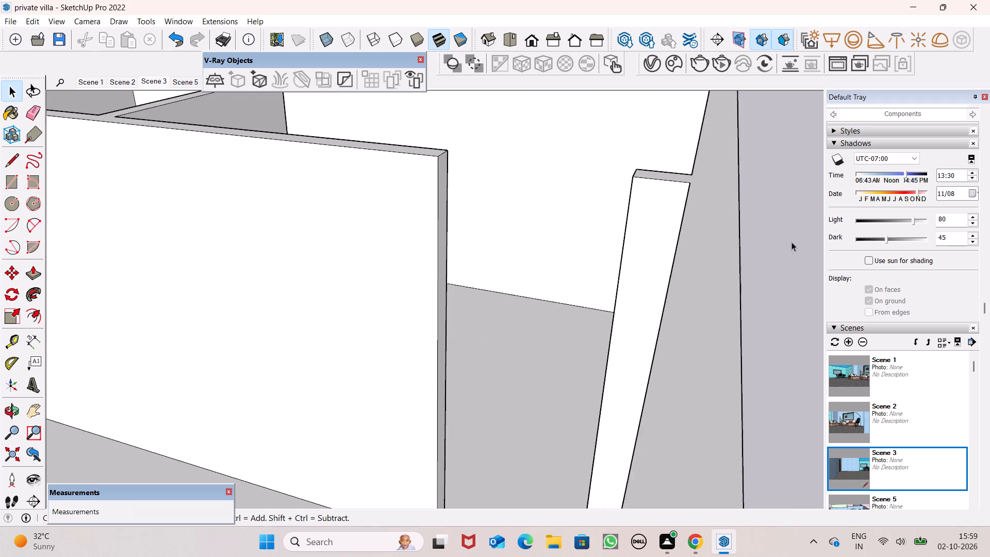
{"action": "scroll", "coordinate": [791, 242], "scroll_direction": "up", "scroll_amount": 2}
{"action": "middle_click_drag", "start_coordinate": [760, 258], "coordinate": [745, 273]}
{"action": "scroll", "coordinate": [749, 263], "scroll_direction": "down", "scroll_amount": 7}
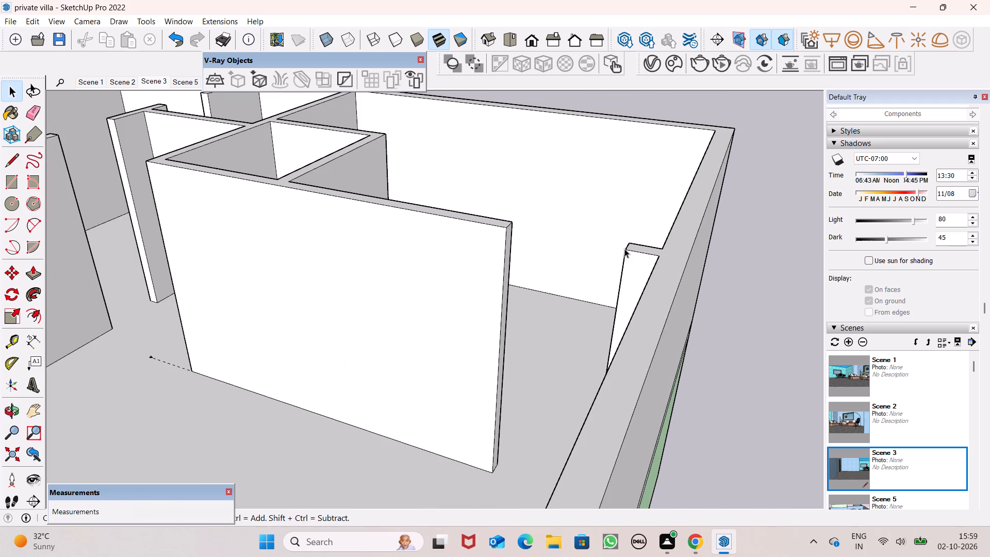
{"action": "scroll", "coordinate": [574, 269], "scroll_direction": "up", "scroll_amount": 2}
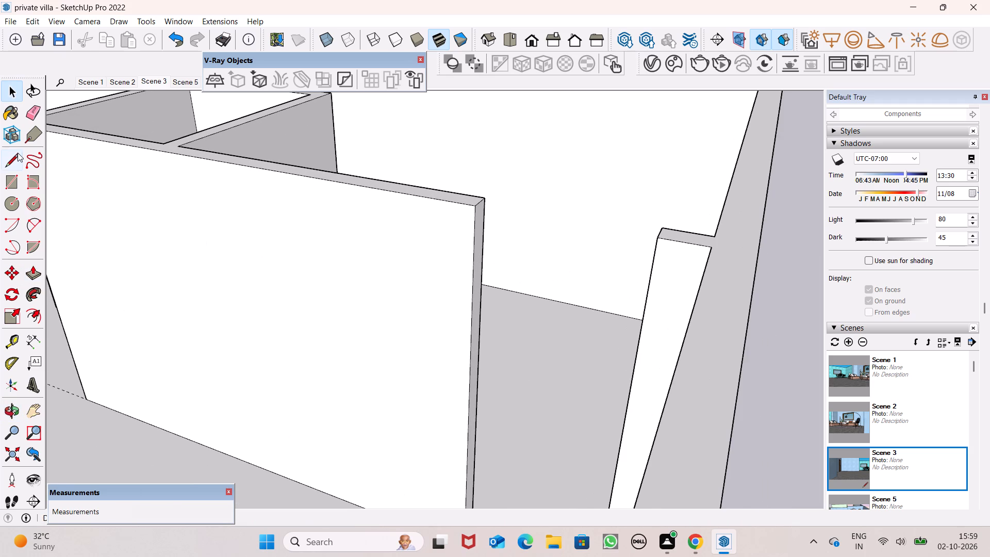
{"action": "left_click", "coordinate": [18, 153]}
{"action": "left_click", "coordinate": [475, 206]}
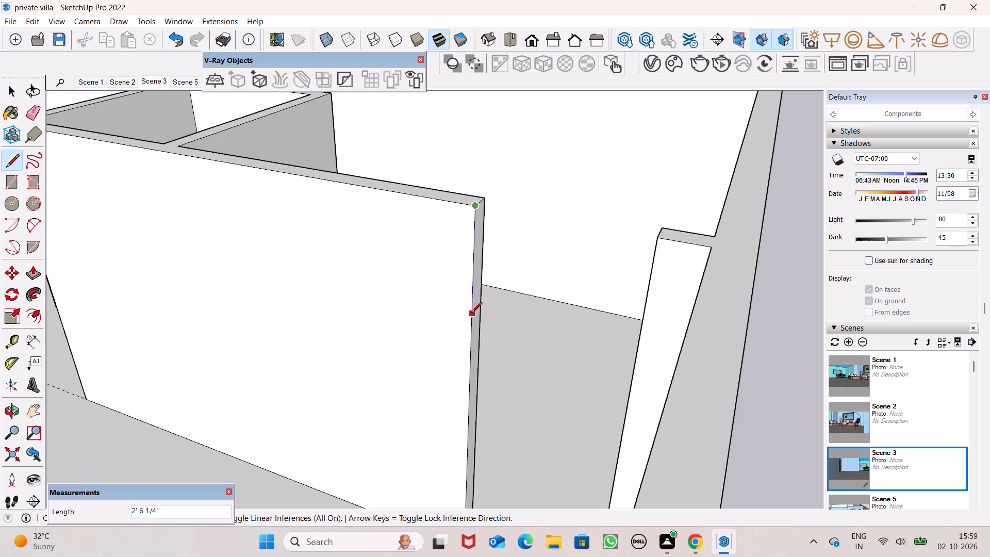
{"action": "type", "text": "3'"}
{"action": "key", "text": "Return"}
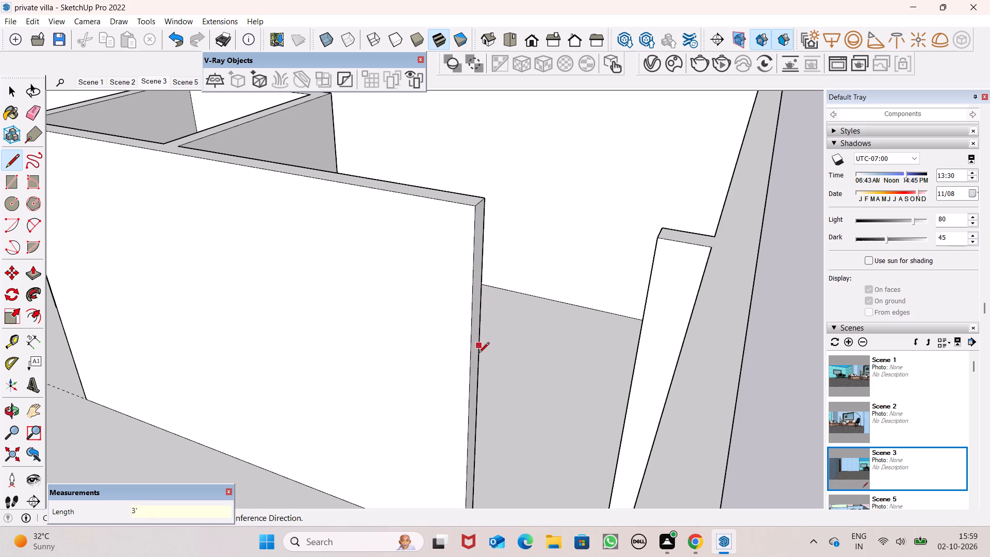
{"action": "left_click", "coordinate": [474, 207]}
{"action": "key", "text": "3"}
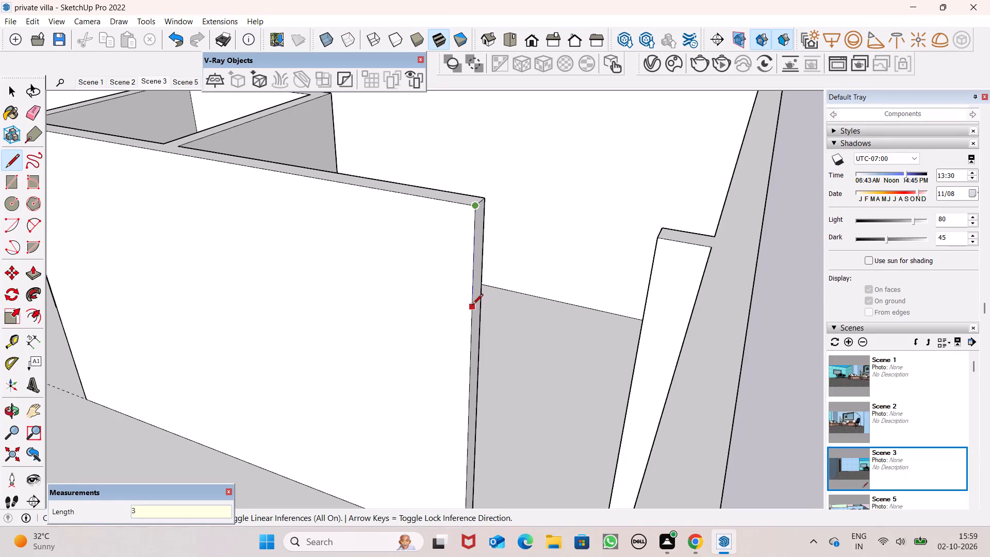
{"action": "key", "text": "apostrophe"}
{"action": "key", "text": "Return"}
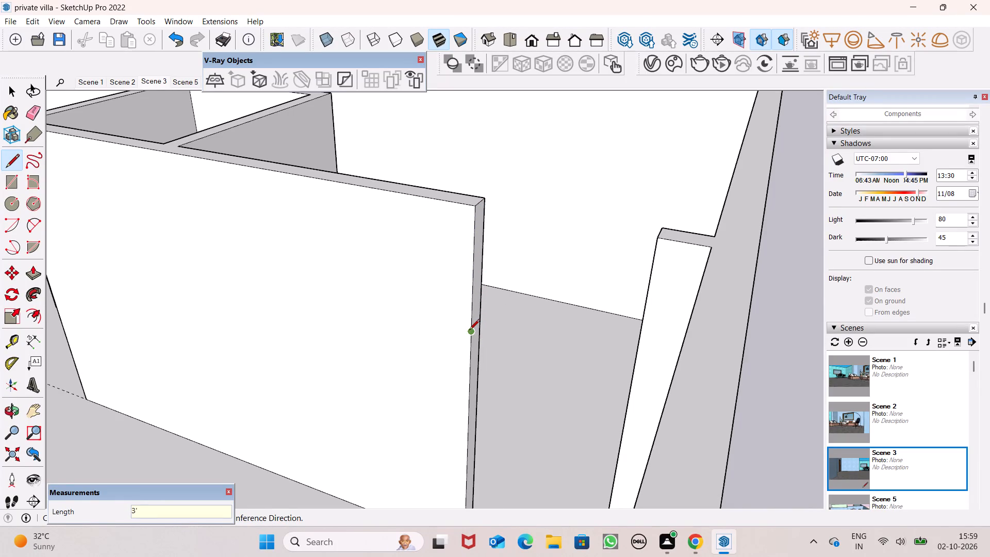
{"action": "left_click", "coordinate": [469, 329]}
{"action": "left_click", "coordinate": [486, 320]}
{"action": "key", "text": "space"}
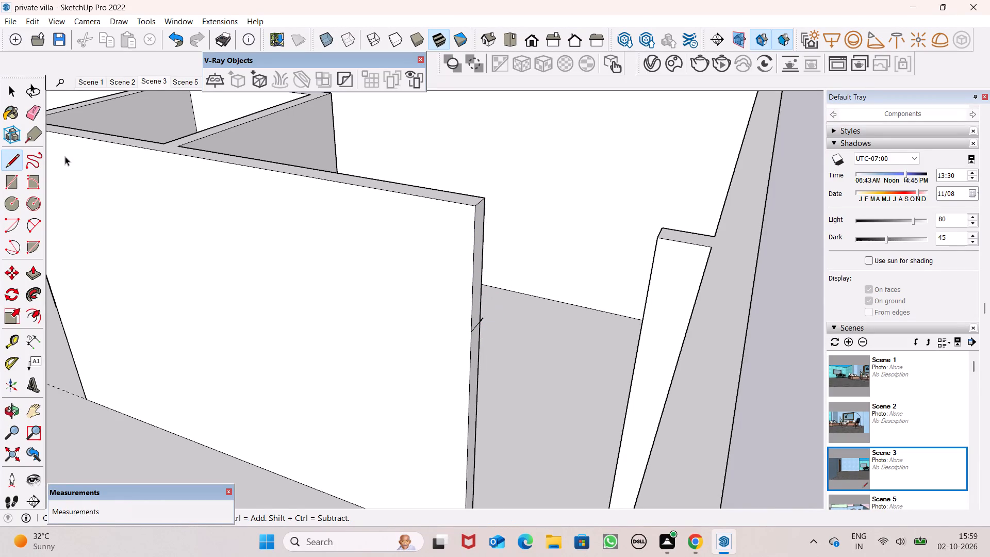
Push/Pull the upper part of the wall's end face about 3' 11" across the gap to the stub wall, bridging the doorway.
{"action": "left_click", "coordinate": [30, 247]}
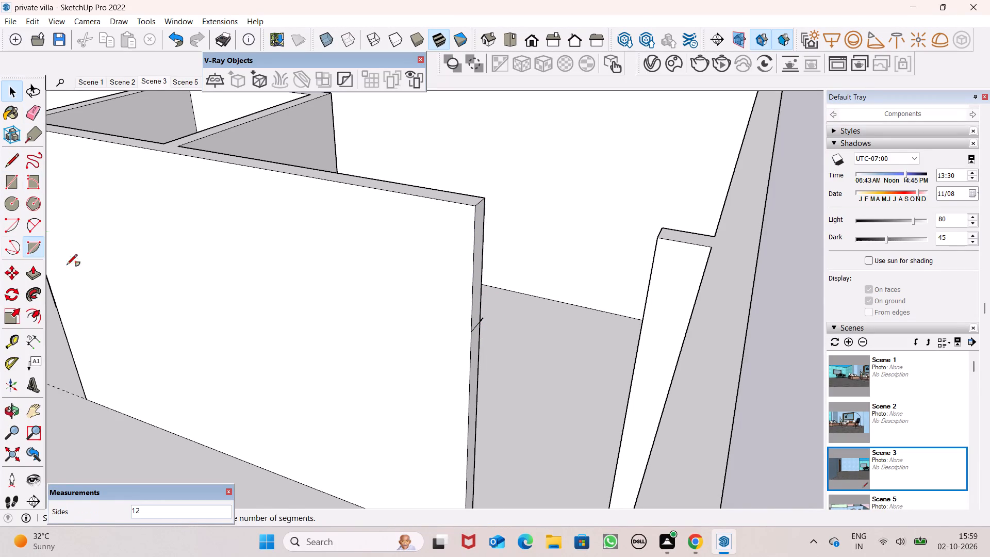
{"action": "left_click_drag", "start_coordinate": [44, 264], "coordinate": [37, 274]}
{"action": "left_click", "coordinate": [33, 277]}
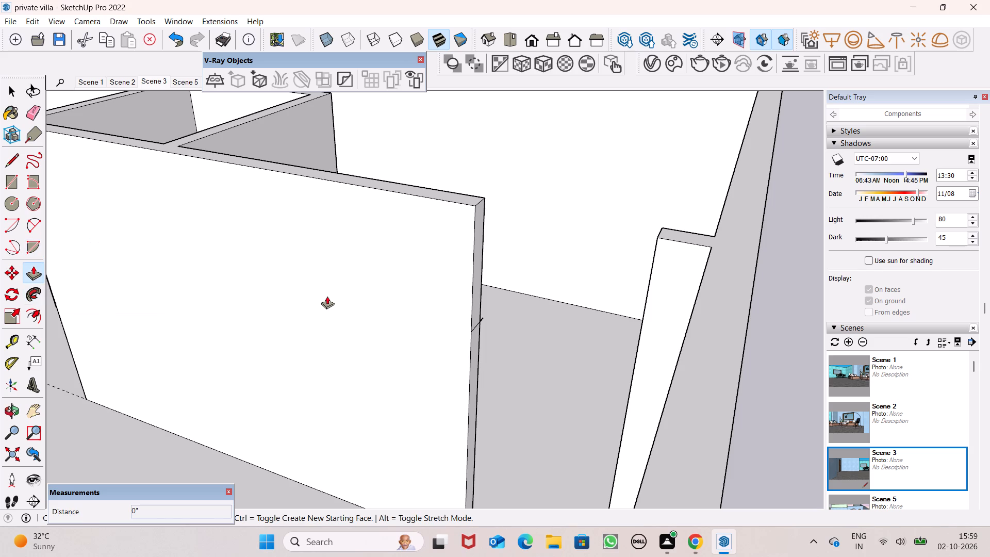
{"action": "left_click_drag", "start_coordinate": [478, 306], "coordinate": [655, 359]}
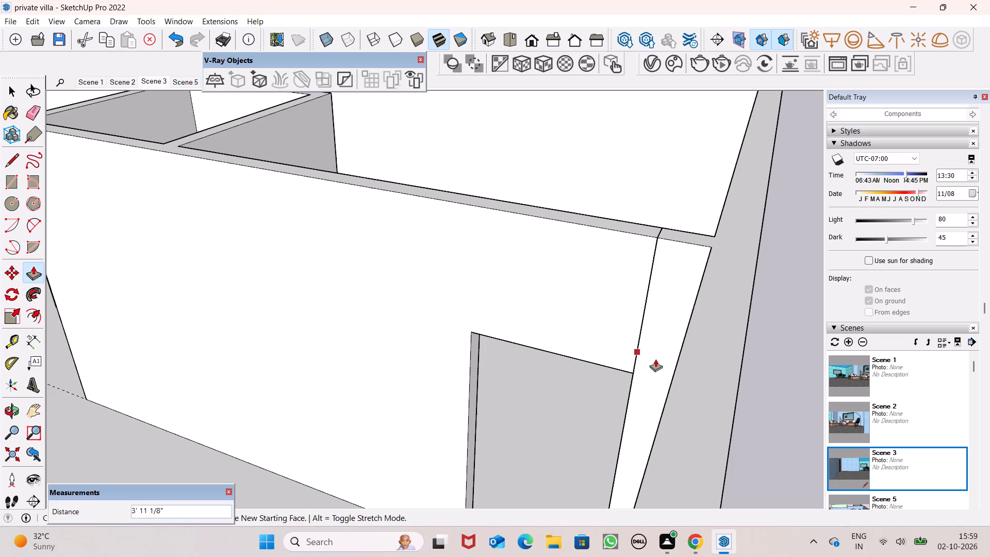
{"action": "left_click_drag", "start_coordinate": [655, 359], "coordinate": [636, 358]}
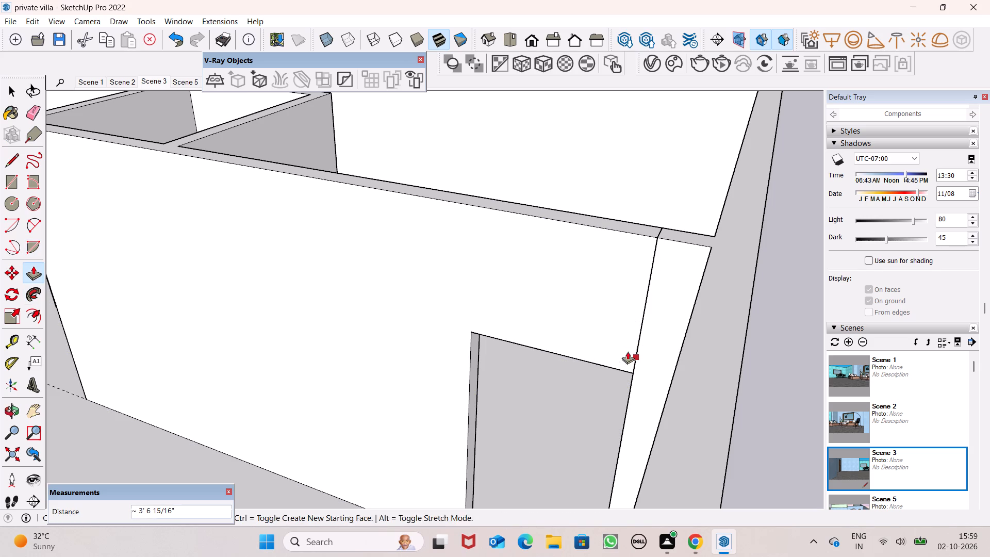
{"action": "key", "text": "space"}
{"action": "key", "text": "space"}
Erase the seam edges on the front and top of the wall where the new door header joins the stub wall.
{"action": "scroll", "coordinate": [654, 337], "scroll_direction": "down", "scroll_amount": 4}
{"action": "scroll", "coordinate": [654, 335], "scroll_direction": "down", "scroll_amount": 20}
{"action": "scroll", "coordinate": [654, 335], "scroll_direction": "down", "scroll_amount": 5}
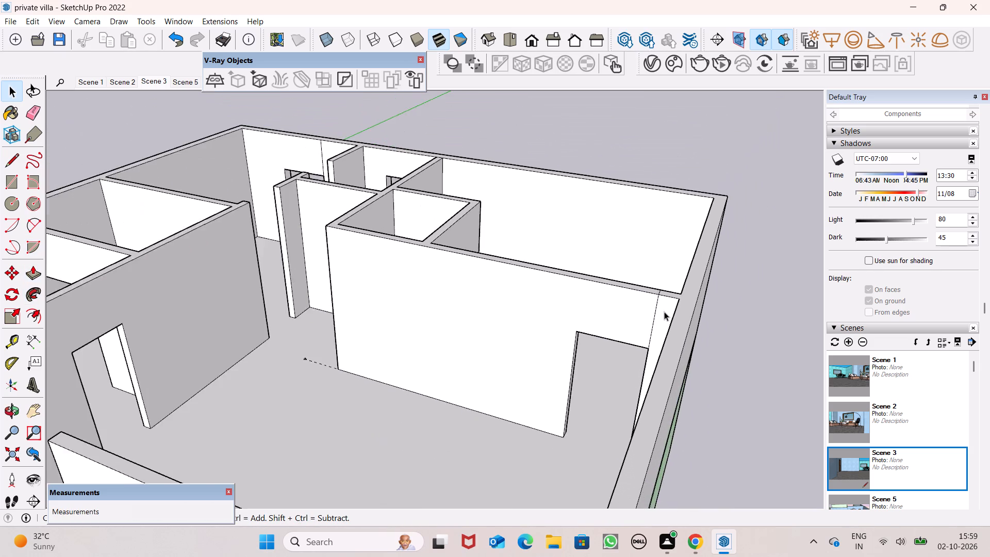
{"action": "scroll", "coordinate": [664, 312], "scroll_direction": "down", "scroll_amount": 11}
{"action": "middle_click_drag", "start_coordinate": [656, 324], "coordinate": [686, 359]}
{"action": "scroll", "coordinate": [642, 318], "scroll_direction": "down", "scroll_amount": 9}
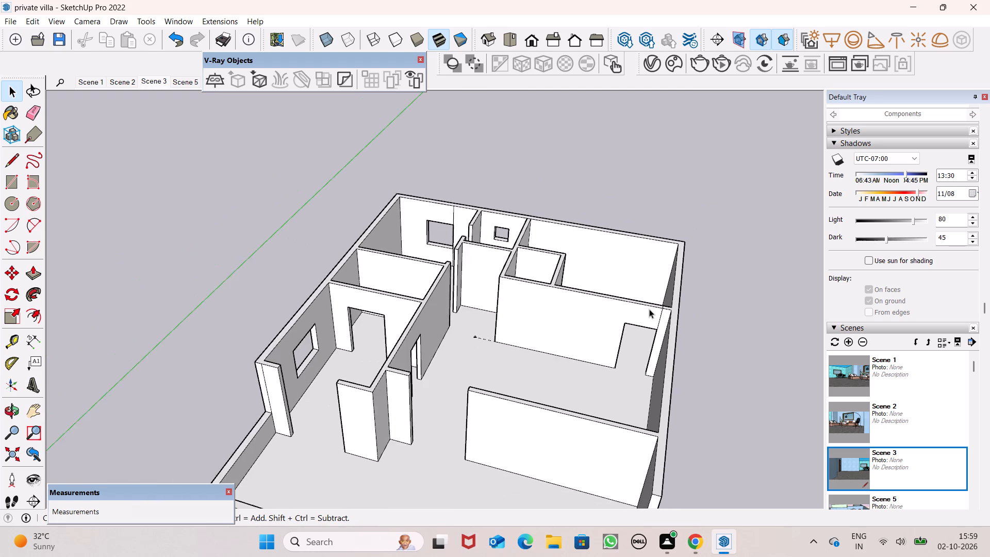
{"action": "scroll", "coordinate": [649, 309], "scroll_direction": "down", "scroll_amount": 10}
{"action": "scroll", "coordinate": [652, 312], "scroll_direction": "up", "scroll_amount": 1}
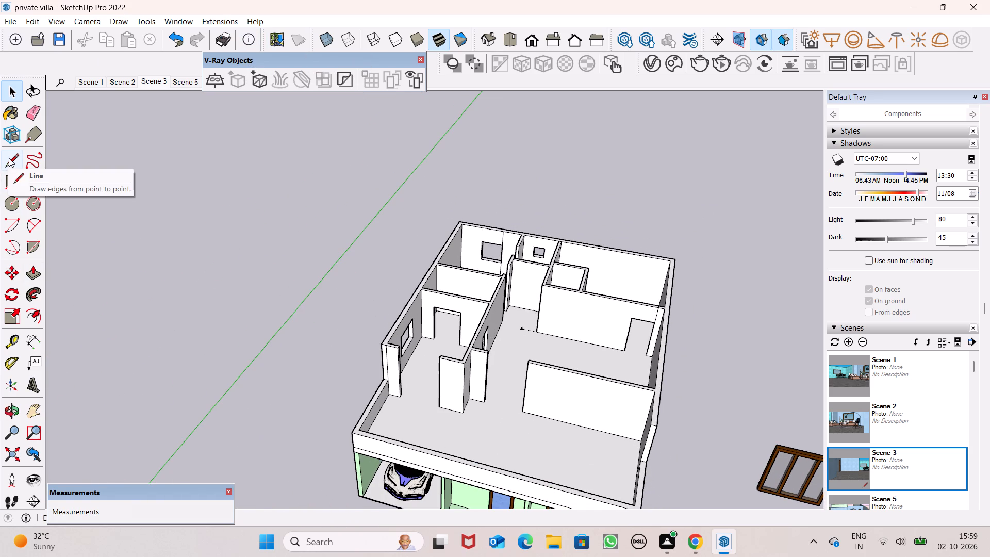
{"action": "left_click", "coordinate": [35, 111]}
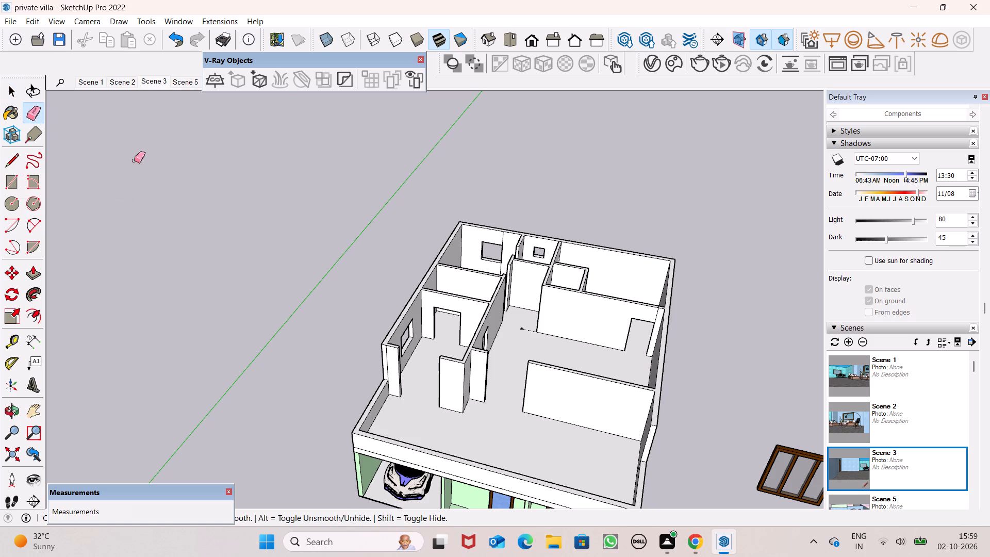
{"action": "scroll", "coordinate": [663, 323], "scroll_direction": "up", "scroll_amount": 15}
{"action": "scroll", "coordinate": [673, 316], "scroll_direction": "up", "scroll_amount": 7}
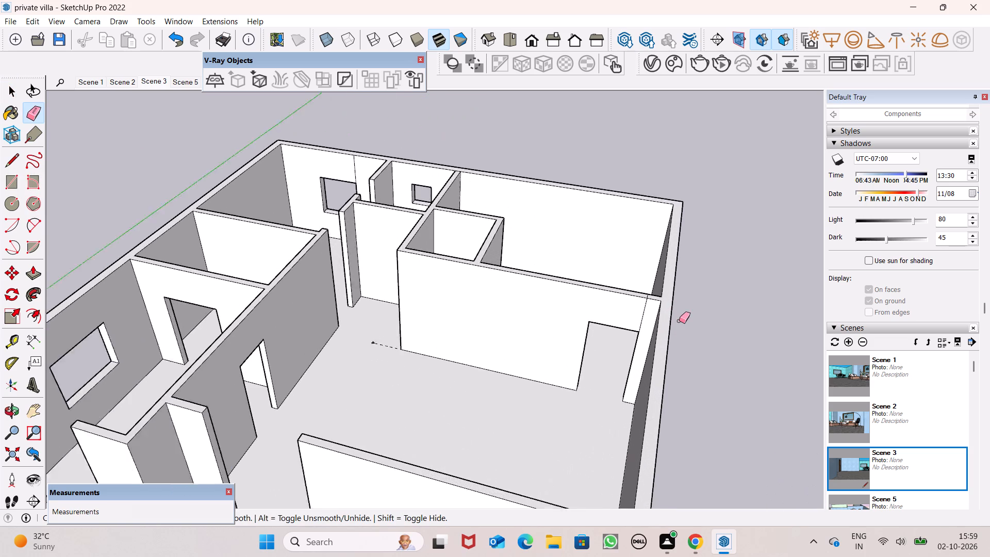
{"action": "scroll", "coordinate": [672, 329], "scroll_direction": "up", "scroll_amount": 7}
{"action": "scroll", "coordinate": [586, 303], "scroll_direction": "up", "scroll_amount": 6}
{"action": "left_click_drag", "start_coordinate": [653, 287], "coordinate": [635, 289]}
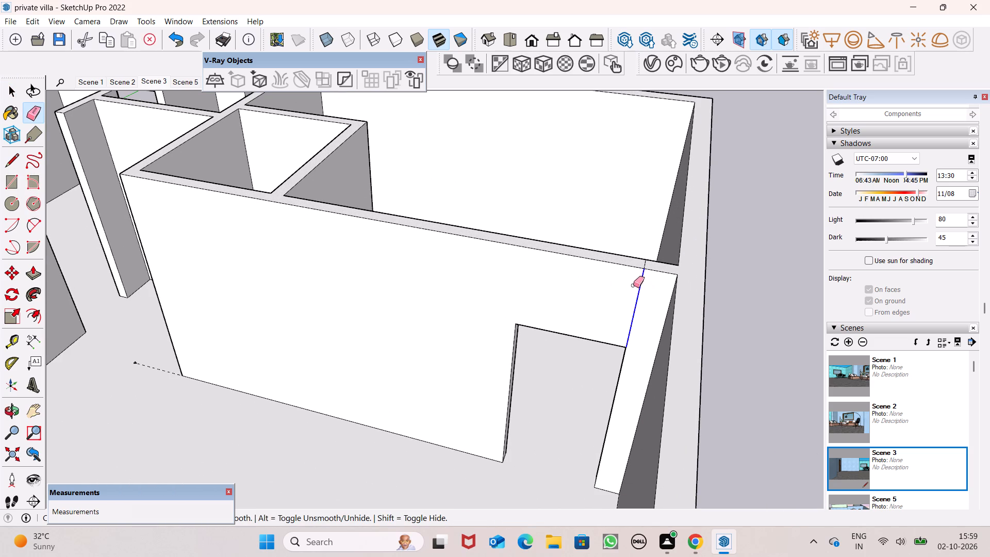
{"action": "scroll", "coordinate": [635, 268], "scroll_direction": "up", "scroll_amount": 9}
{"action": "left_click_drag", "start_coordinate": [644, 257], "coordinate": [652, 266]}
Erase the leftover vertical edge above the larger window in the back outer wall.
{"action": "scroll", "coordinate": [643, 238], "scroll_direction": "down", "scroll_amount": 5}
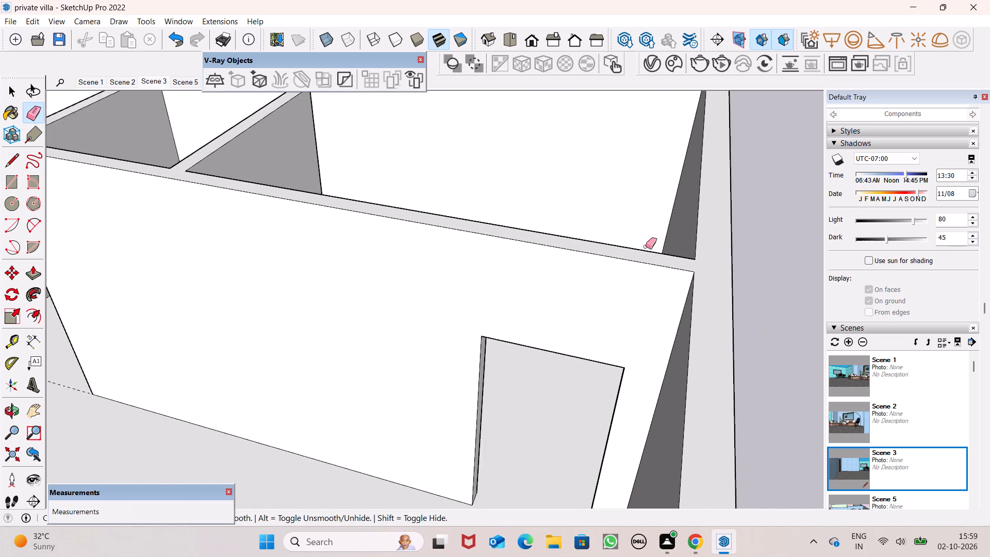
{"action": "scroll", "coordinate": [646, 247], "scroll_direction": "down", "scroll_amount": 19}
{"action": "scroll", "coordinate": [585, 239], "scroll_direction": "down", "scroll_amount": 3}
{"action": "scroll", "coordinate": [136, 84], "scroll_direction": "up", "scroll_amount": 6}
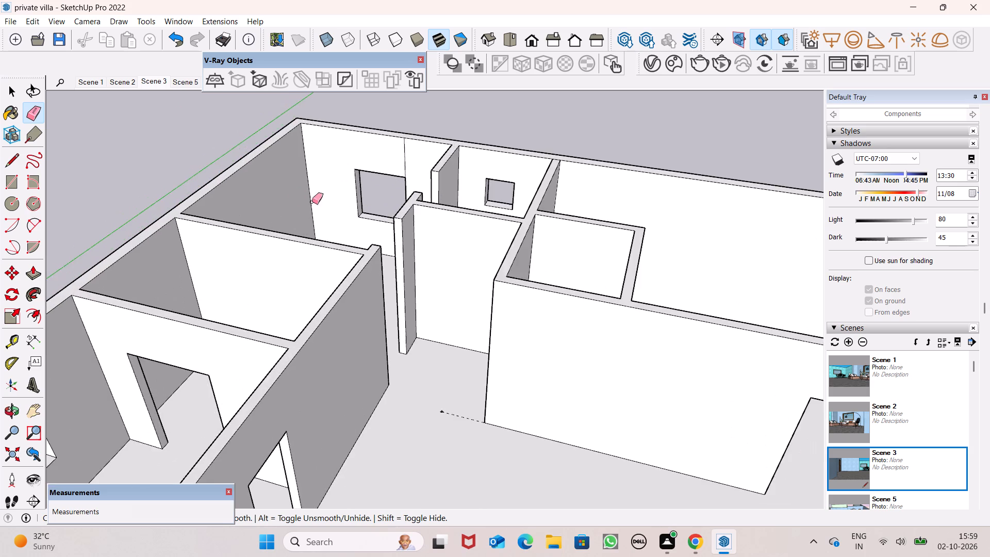
{"action": "scroll", "coordinate": [337, 193], "scroll_direction": "up", "scroll_amount": 8}
{"action": "left_click_drag", "start_coordinate": [453, 145], "coordinate": [459, 145]}
Examine the upper floor's rooms, door openings and partition walls from above and from several sides.
{"action": "scroll", "coordinate": [445, 206], "scroll_direction": "down", "scroll_amount": 9}
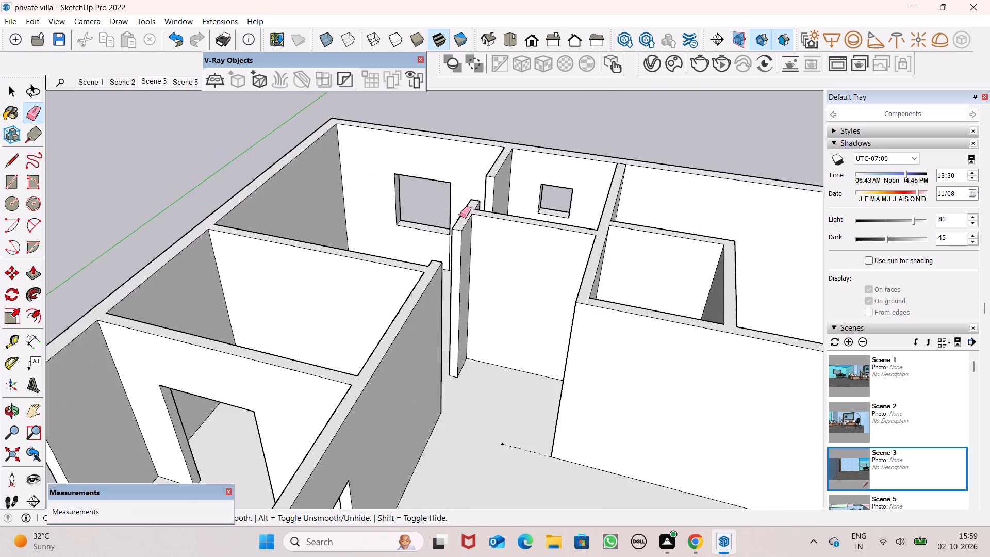
{"action": "scroll", "coordinate": [460, 216], "scroll_direction": "down", "scroll_amount": 17}
{"action": "middle_click_drag", "start_coordinate": [448, 322], "coordinate": [775, 326]}
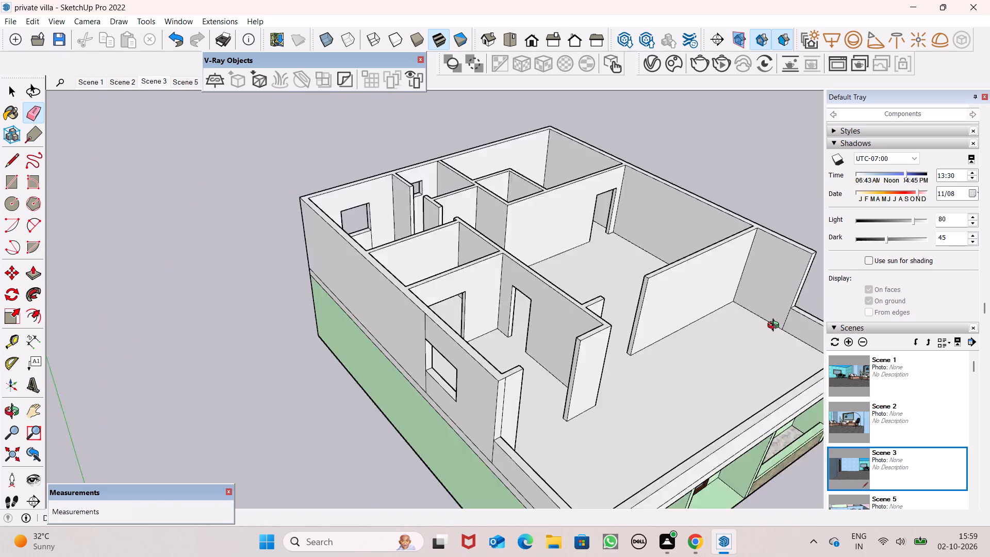
{"action": "middle_click_drag", "start_coordinate": [775, 326], "coordinate": [518, 410]}
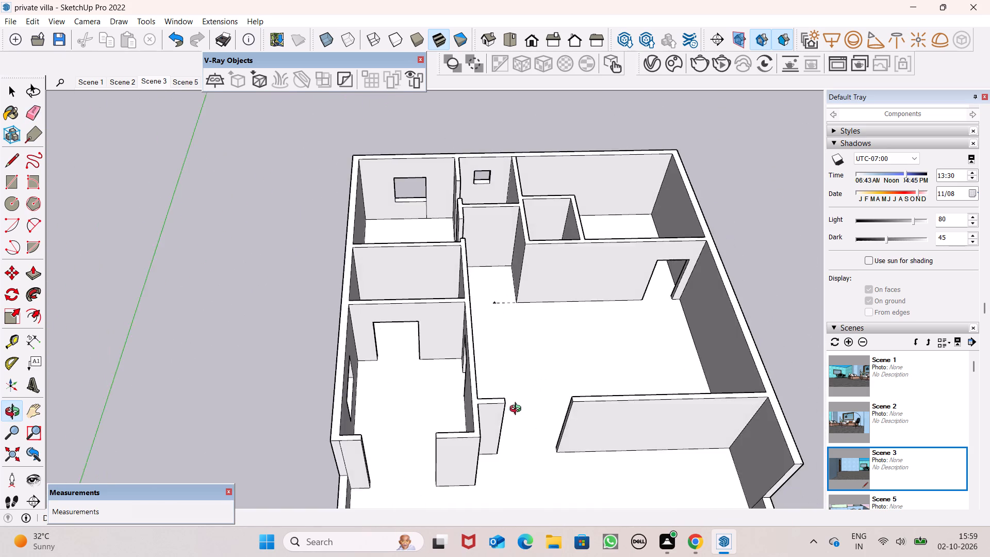
{"action": "middle_click_drag", "start_coordinate": [518, 410], "coordinate": [492, 395]}
{"action": "scroll", "coordinate": [451, 342], "scroll_direction": "down", "scroll_amount": 5}
{"action": "middle_click_drag", "start_coordinate": [464, 327], "coordinate": [485, 410]}
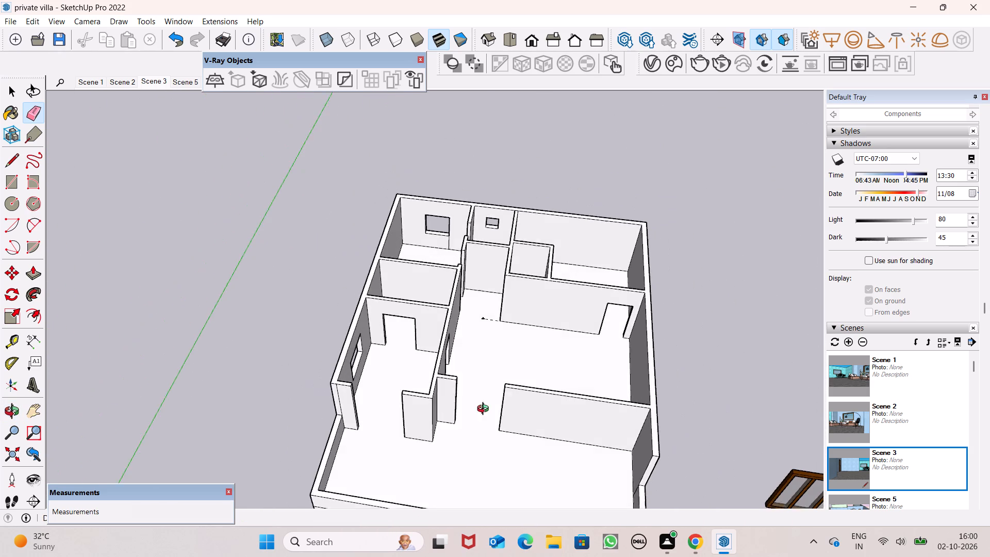
{"action": "middle_click_drag", "start_coordinate": [485, 410], "coordinate": [362, 466]}
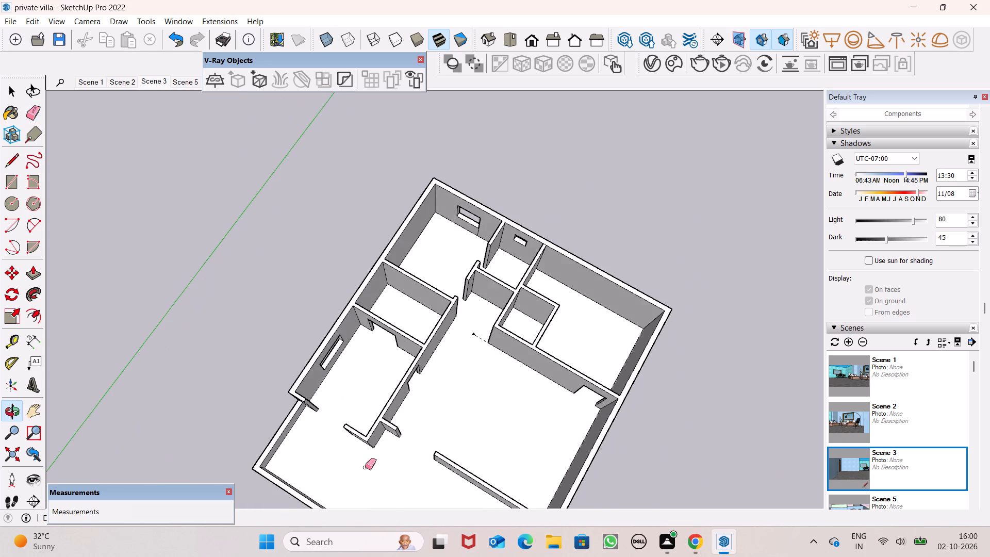
{"action": "scroll", "coordinate": [443, 315], "scroll_direction": "up", "scroll_amount": 2}
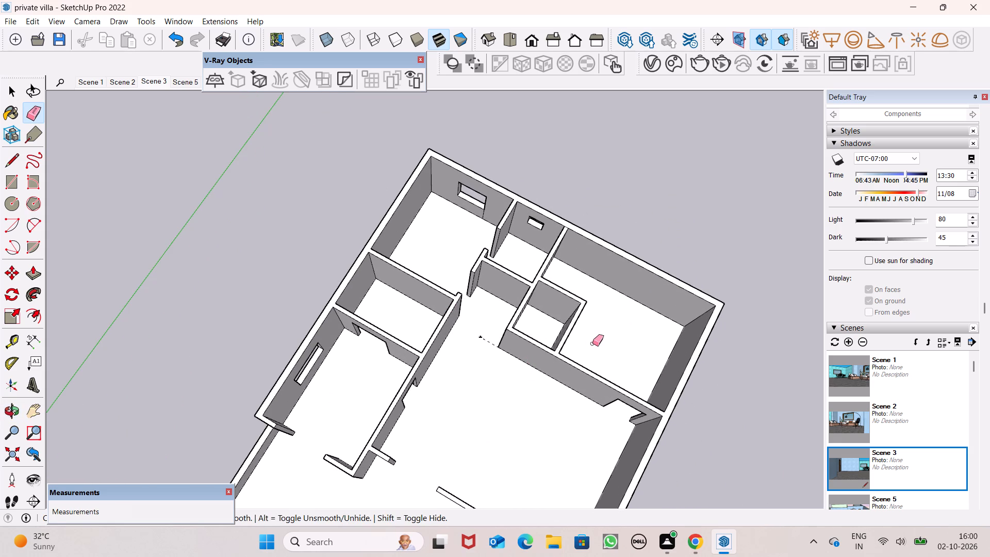
{"action": "scroll", "coordinate": [566, 355], "scroll_direction": "up", "scroll_amount": 6}
{"action": "middle_click_drag", "start_coordinate": [561, 361], "coordinate": [351, 387]}
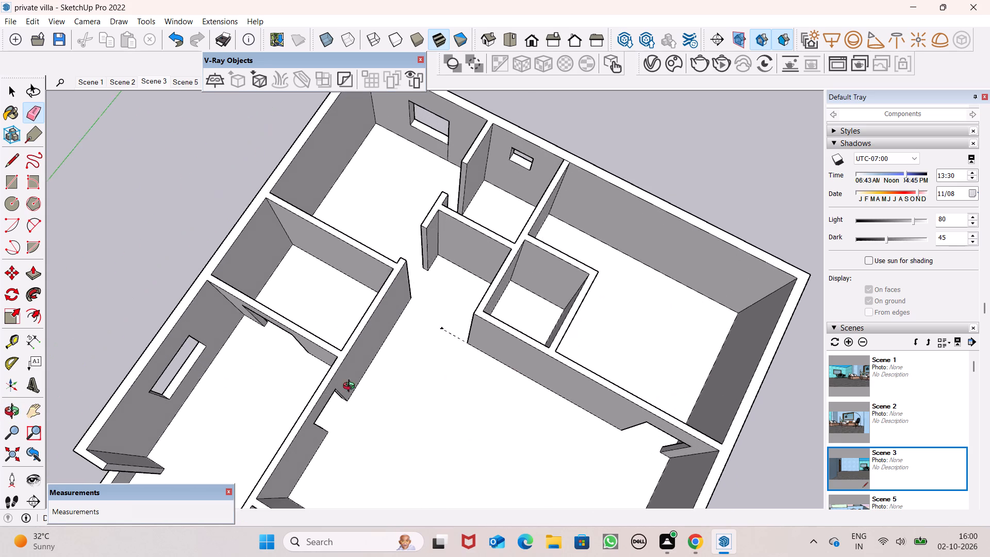
{"action": "middle_click_drag", "start_coordinate": [351, 387], "coordinate": [270, 289]}
{"action": "scroll", "coordinate": [413, 399], "scroll_direction": "up", "scroll_amount": 1}
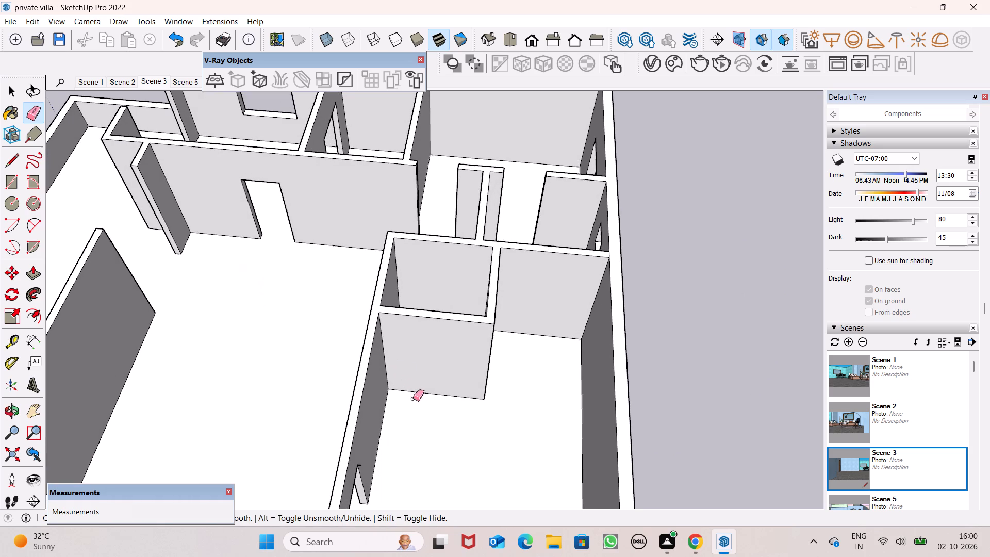
{"action": "middle_click_drag", "start_coordinate": [421, 402], "coordinate": [499, 424]}
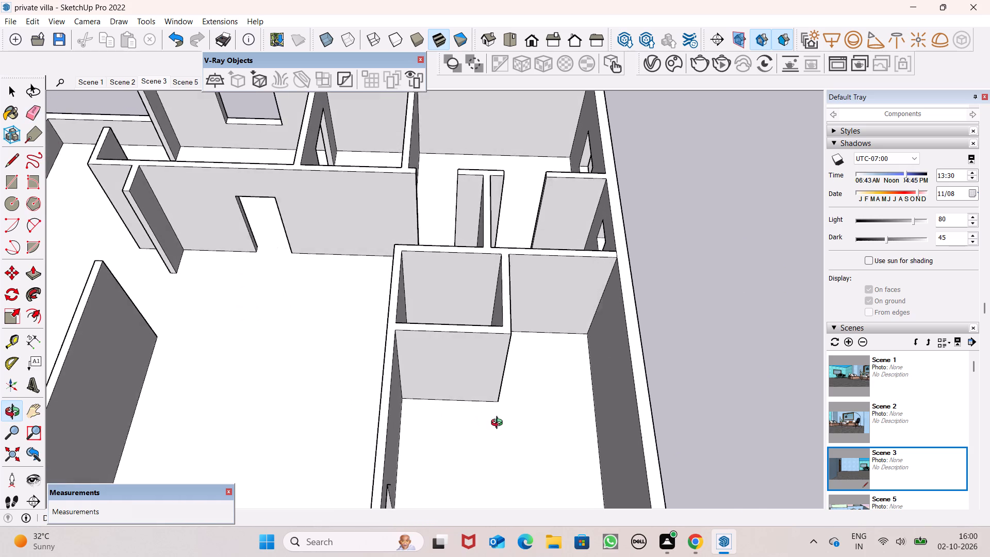
{"action": "middle_click_drag", "start_coordinate": [499, 424], "coordinate": [767, 384]}
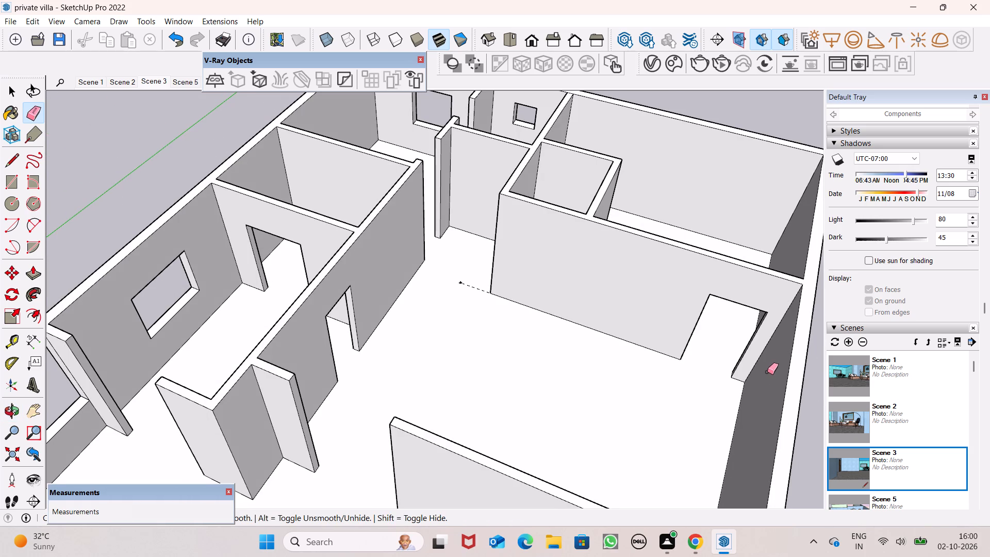
{"action": "scroll", "coordinate": [487, 284], "scroll_direction": "up", "scroll_amount": 3}
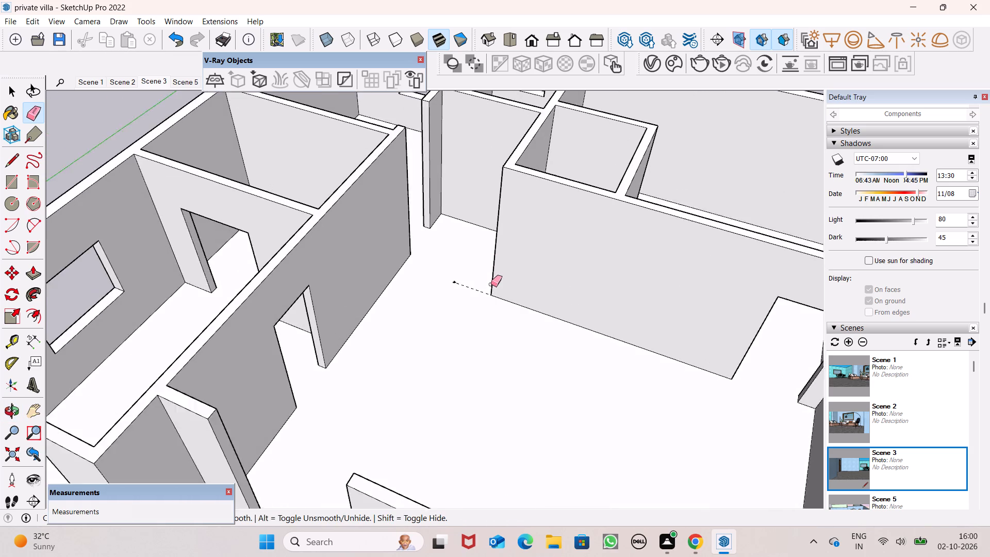
Draw a 3' by 7' door rectangle up from the base of the long hall partition wall, along the guide line near its free corner.
{"action": "middle_click_drag", "start_coordinate": [493, 286], "coordinate": [531, 341]}
{"action": "scroll", "coordinate": [551, 326], "scroll_direction": "down", "scroll_amount": 9}
{"action": "middle_click_drag", "start_coordinate": [577, 325], "coordinate": [577, 324]}
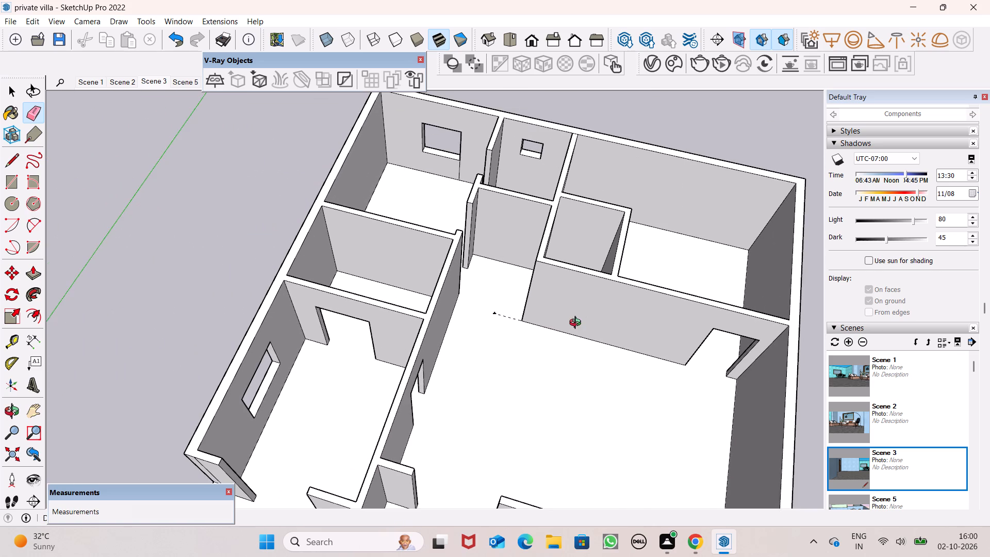
{"action": "middle_click_drag", "start_coordinate": [577, 324], "coordinate": [599, 279]}
{"action": "scroll", "coordinate": [599, 276], "scroll_direction": "up", "scroll_amount": 2}
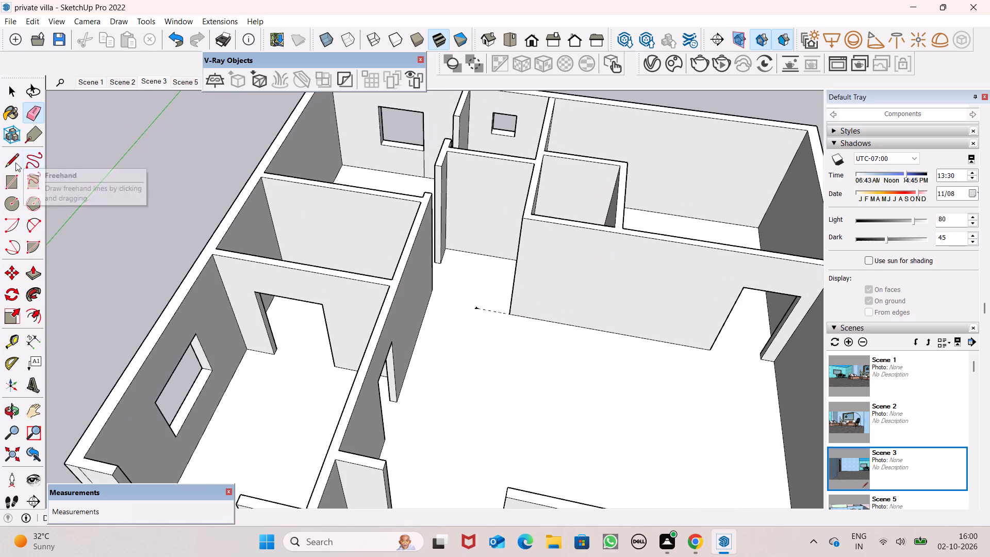
{"action": "left_click", "coordinate": [11, 180]}
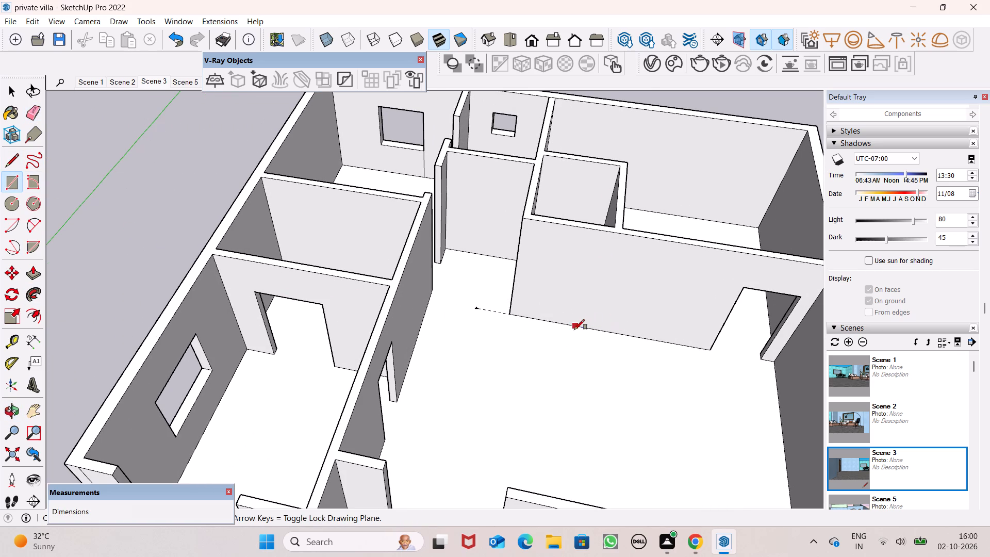
{"action": "left_click", "coordinate": [582, 325]}
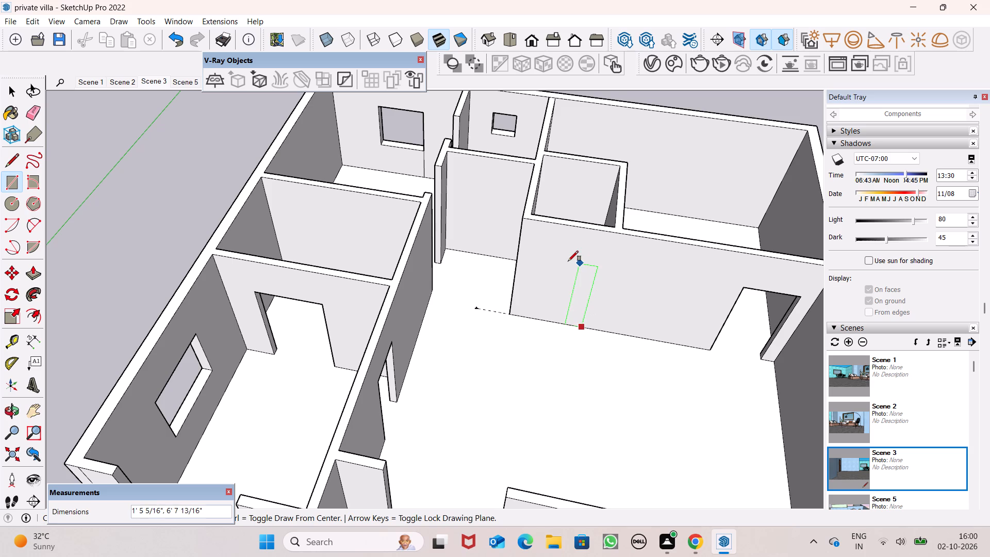
{"action": "type", "text": "3'"}
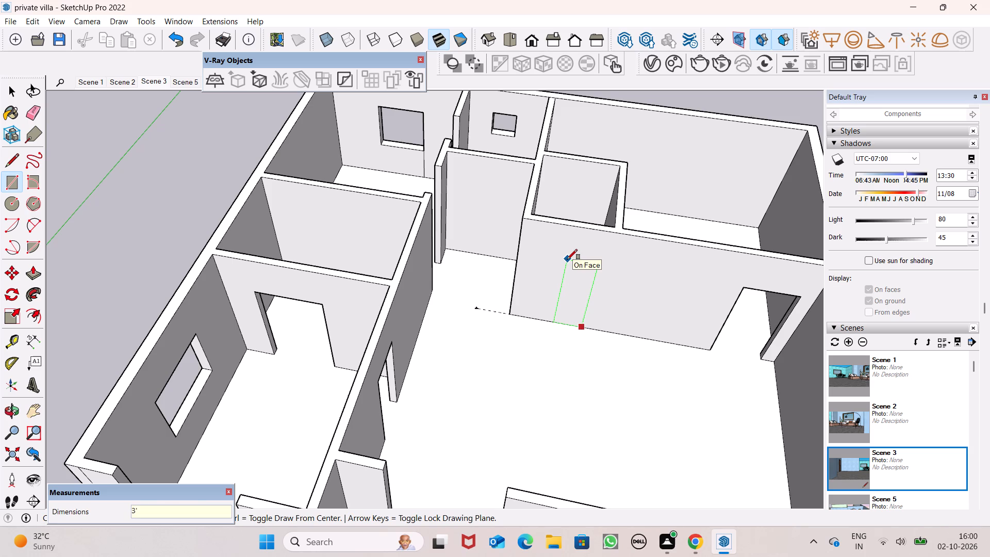
{"action": "key", "text": "comma"}
{"action": "type", "text": "7'"}
{"action": "key", "text": "Return"}
{"action": "key", "text": "space"}
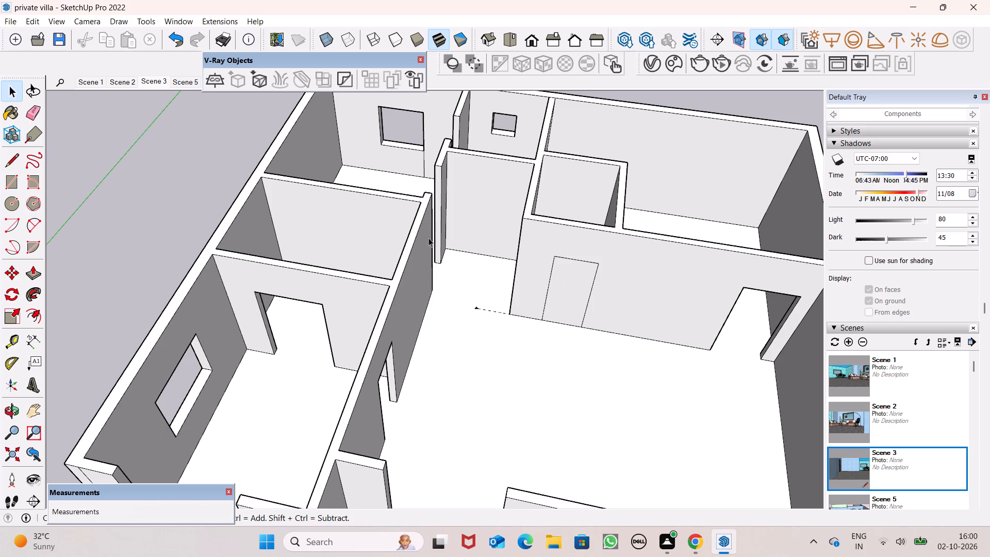
Push/Pull the door rectangle 6" through the long partition wall to cut the doorway.
{"action": "left_click", "coordinate": [30, 271]}
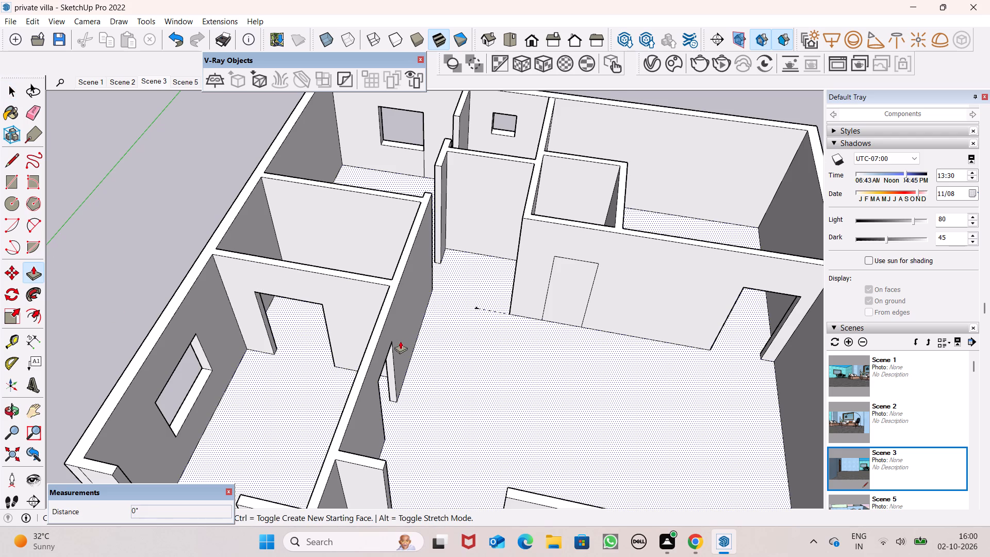
{"action": "middle_click_drag", "start_coordinate": [631, 340], "coordinate": [613, 272]}
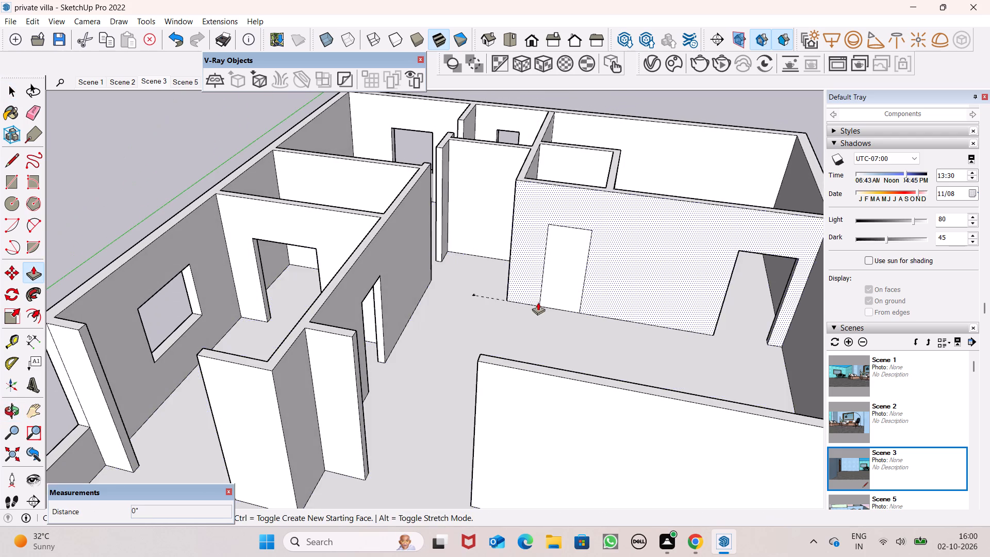
{"action": "scroll", "coordinate": [541, 304], "scroll_direction": "up", "scroll_amount": 7}
{"action": "left_click_drag", "start_coordinate": [555, 301], "coordinate": [560, 291]}
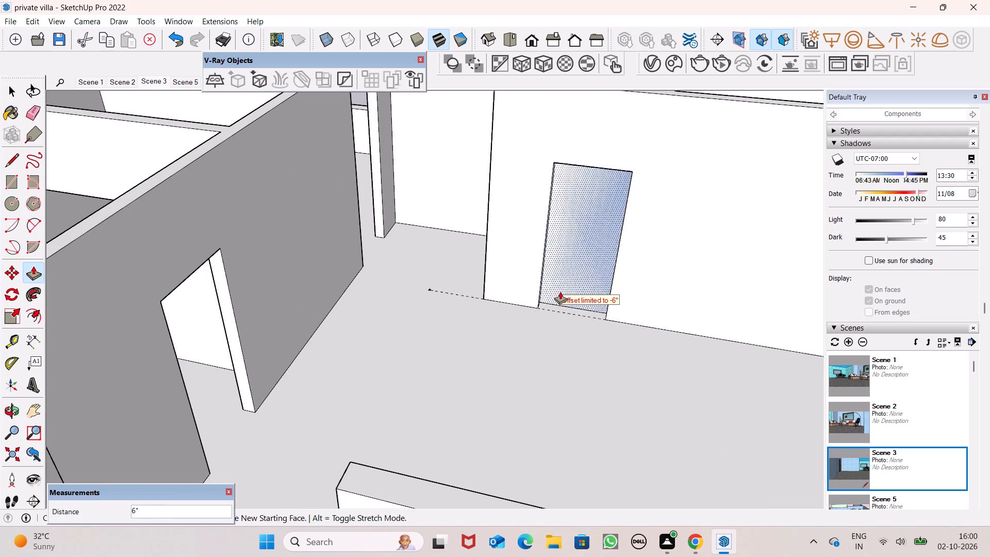
{"action": "left_click_drag", "start_coordinate": [560, 291], "coordinate": [562, 286]}
{"action": "key", "text": "space"}
Examine the upper floor's layout from above, including the new doorway and the room facing the terrace.
{"action": "scroll", "coordinate": [567, 257], "scroll_direction": "down", "scroll_amount": 11}
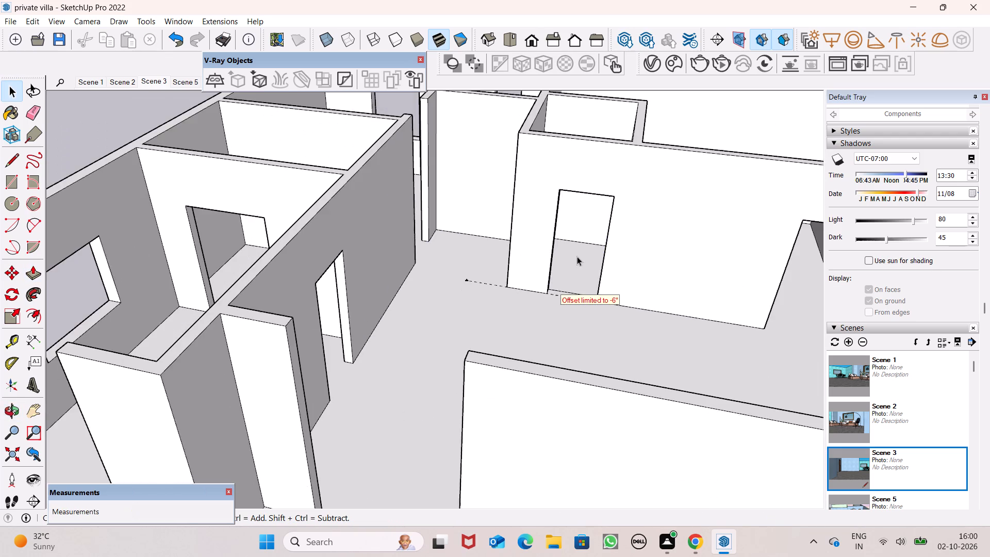
{"action": "scroll", "coordinate": [577, 256], "scroll_direction": "down", "scroll_amount": 2}
{"action": "scroll", "coordinate": [581, 265], "scroll_direction": "up", "scroll_amount": 1}
{"action": "scroll", "coordinate": [581, 265], "scroll_direction": "down", "scroll_amount": 18}
{"action": "scroll", "coordinate": [616, 257], "scroll_direction": "up", "scroll_amount": 1}
{"action": "middle_click_drag", "start_coordinate": [616, 257], "coordinate": [616, 257]}
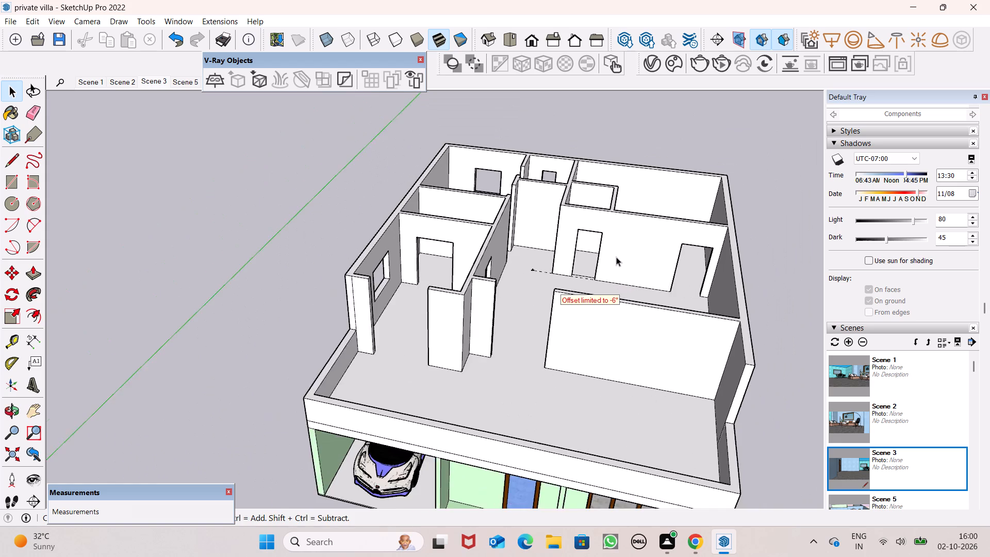
{"action": "middle_click_drag", "start_coordinate": [616, 257], "coordinate": [597, 332]}
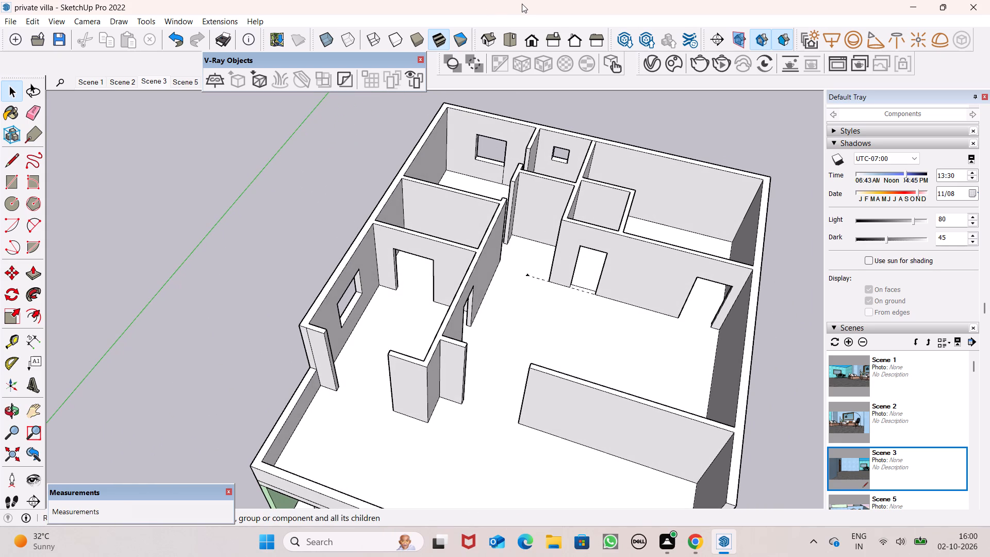
{"action": "scroll", "coordinate": [522, 4], "scroll_direction": "down", "scroll_amount": 4}
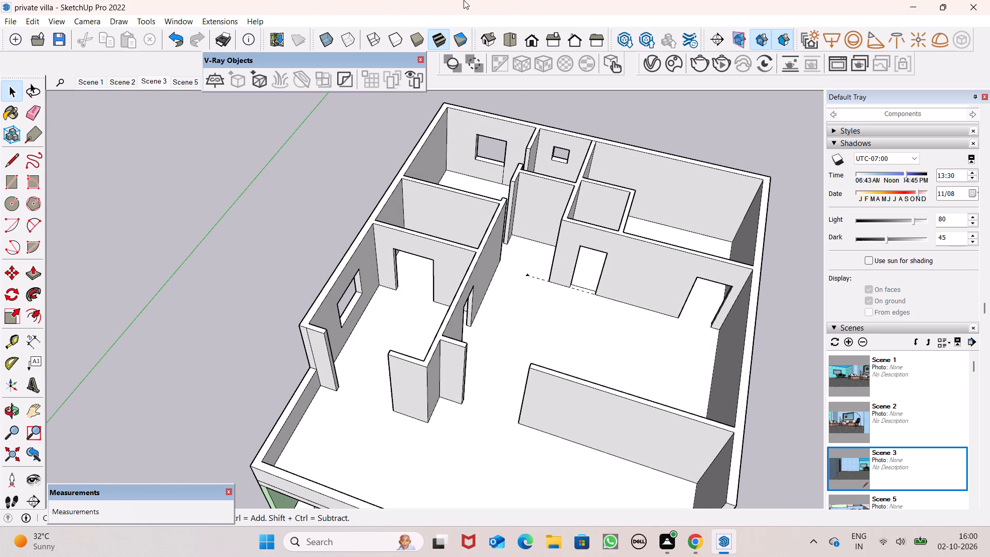
{"action": "scroll", "coordinate": [420, 211], "scroll_direction": "down", "scroll_amount": 4}
{"action": "scroll", "coordinate": [467, 225], "scroll_direction": "down", "scroll_amount": 6}
{"action": "scroll", "coordinate": [433, 310], "scroll_direction": "up", "scroll_amount": 6}
{"action": "scroll", "coordinate": [428, 313], "scroll_direction": "down", "scroll_amount": 1}
Draw two 6" horizontal lines across the terrace-side stub wall's end face, about 1' 11" below the top and just above the floor.
{"action": "scroll", "coordinate": [436, 313], "scroll_direction": "up", "scroll_amount": 11}
{"action": "middle_click_drag", "start_coordinate": [395, 326], "coordinate": [341, 304]}
{"action": "scroll", "coordinate": [395, 326], "scroll_direction": "up", "scroll_amount": 8}
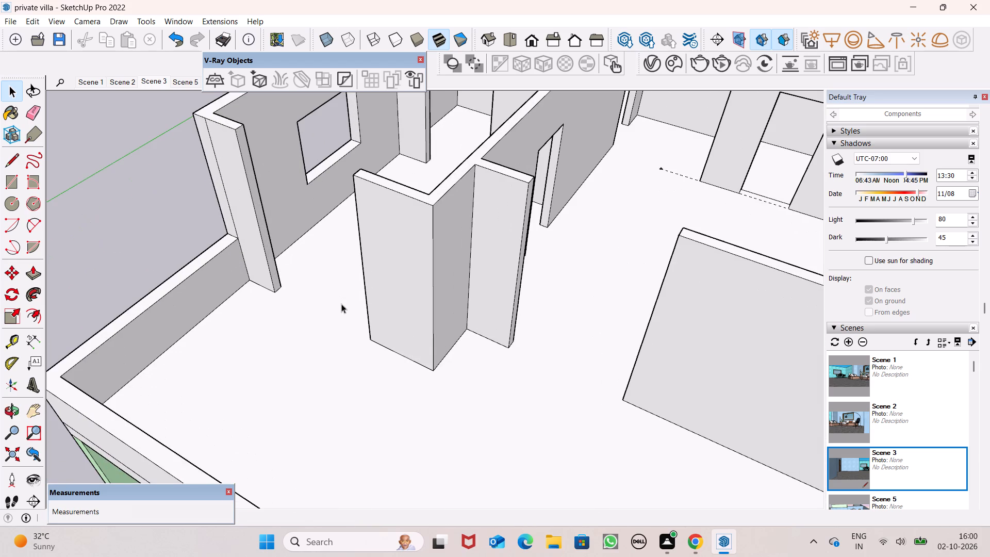
{"action": "left_click", "coordinate": [10, 168]}
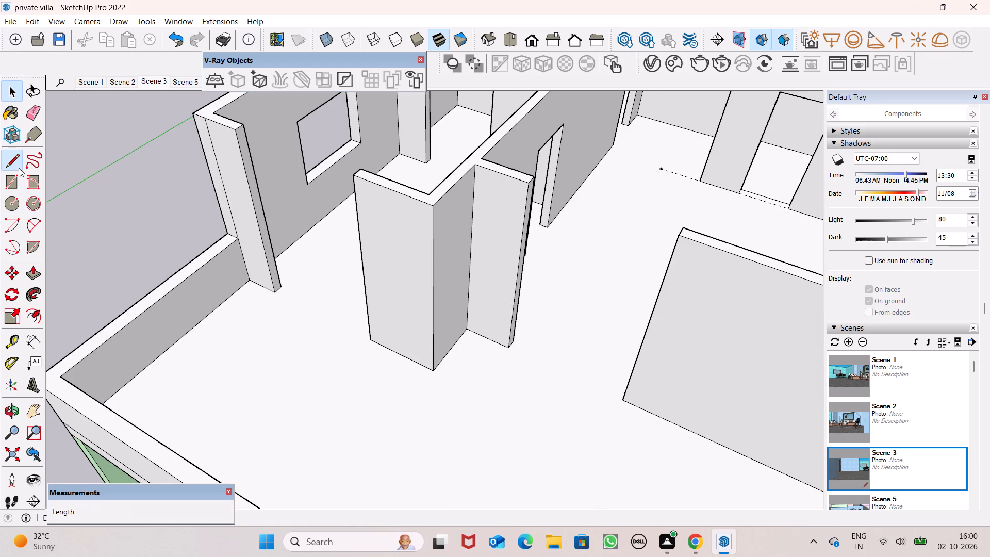
{"action": "left_click", "coordinate": [235, 133]}
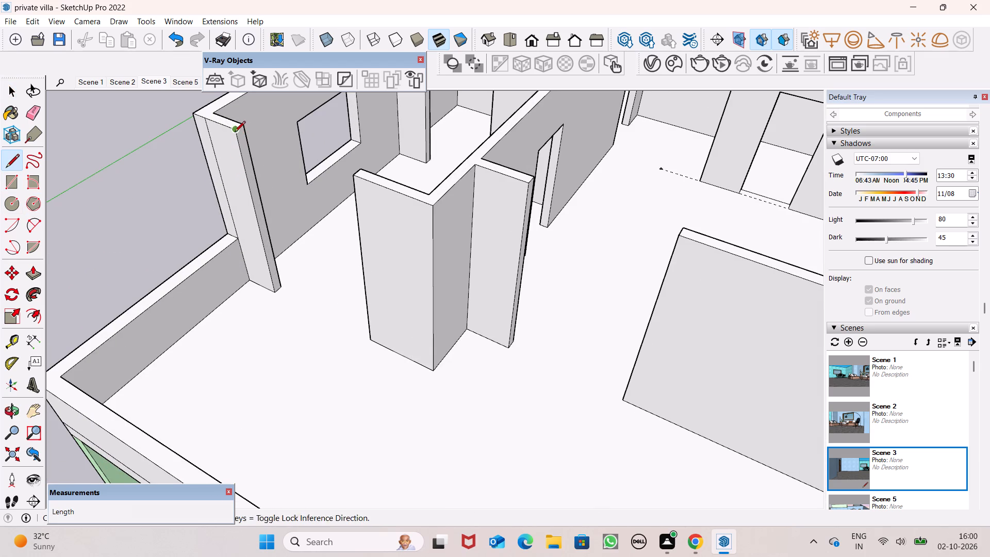
{"action": "left_click", "coordinate": [247, 167]}
{"action": "left_click", "coordinate": [244, 167]}
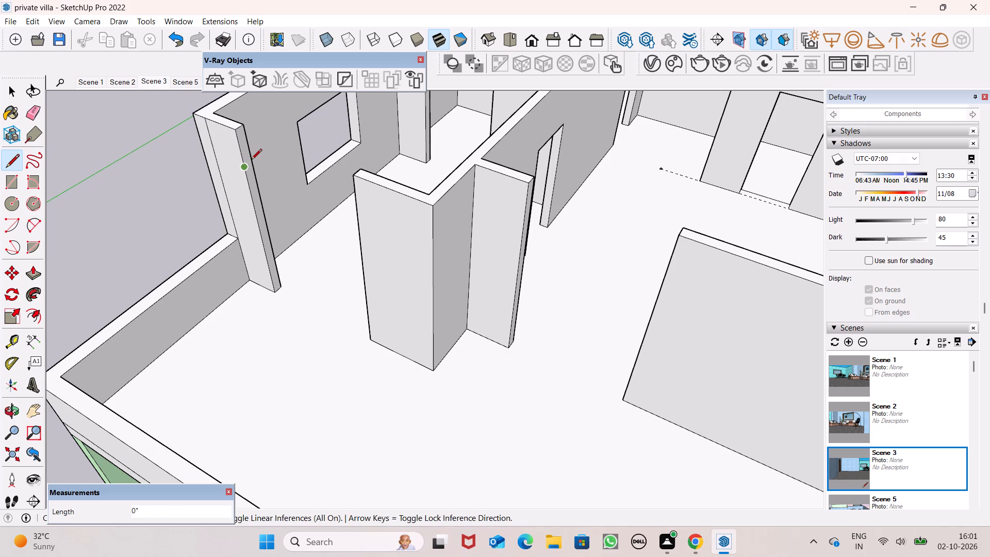
{"action": "left_click", "coordinate": [251, 160]}
{"action": "scroll", "coordinate": [277, 293], "scroll_direction": "up", "scroll_amount": 2}
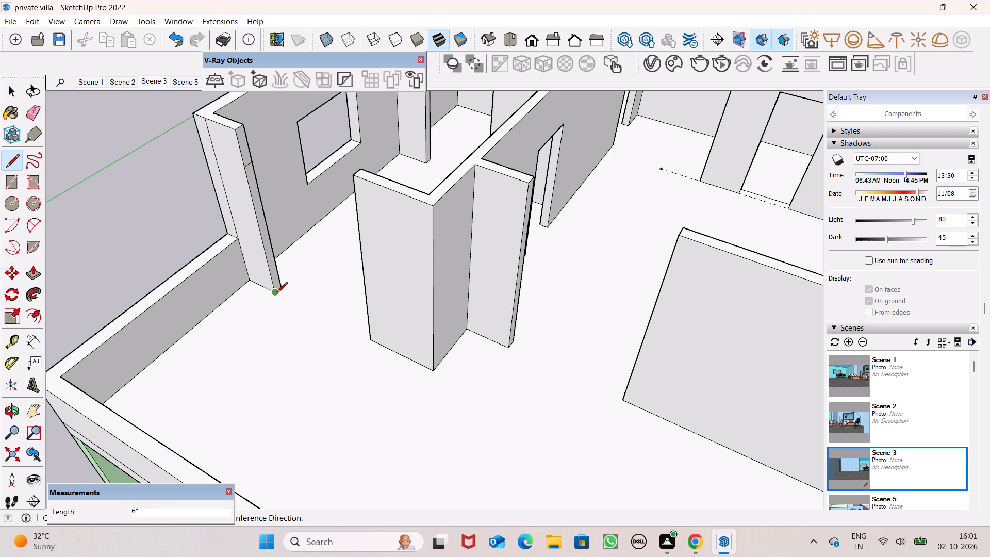
{"action": "scroll", "coordinate": [277, 293], "scroll_direction": "up", "scroll_amount": 5}
{"action": "left_click", "coordinate": [266, 263]}
{"action": "left_click", "coordinate": [280, 255]}
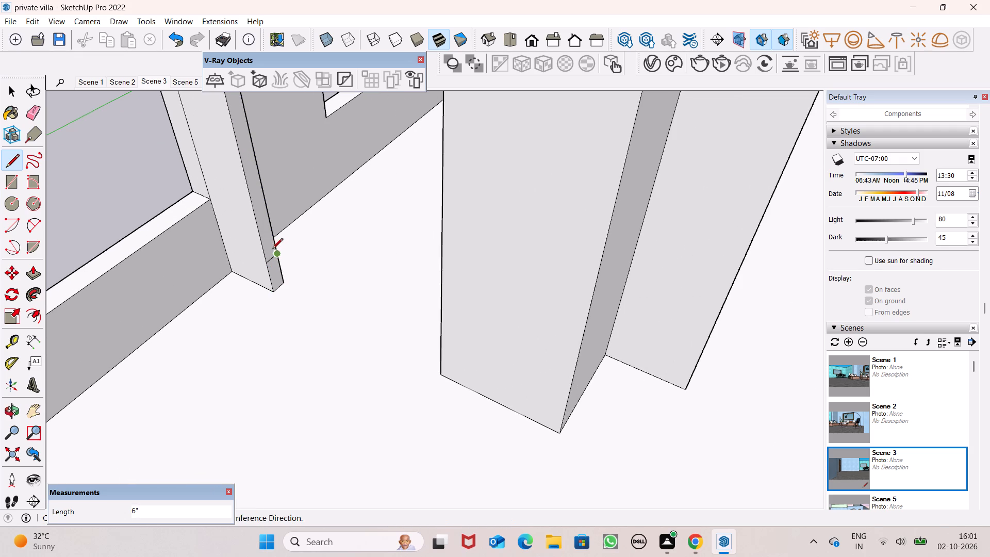
{"action": "key", "text": "space"}
Push/Pull the low section of the stub wall's end face across the gap to the opposite wall, forming the window sill.
{"action": "left_click", "coordinate": [34, 274]}
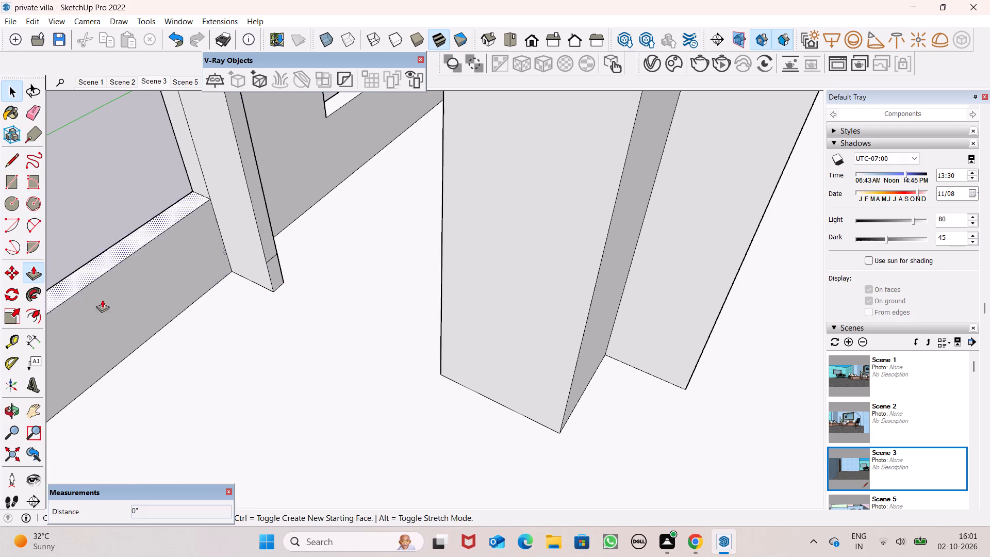
{"action": "left_click_drag", "start_coordinate": [280, 273], "coordinate": [505, 393]}
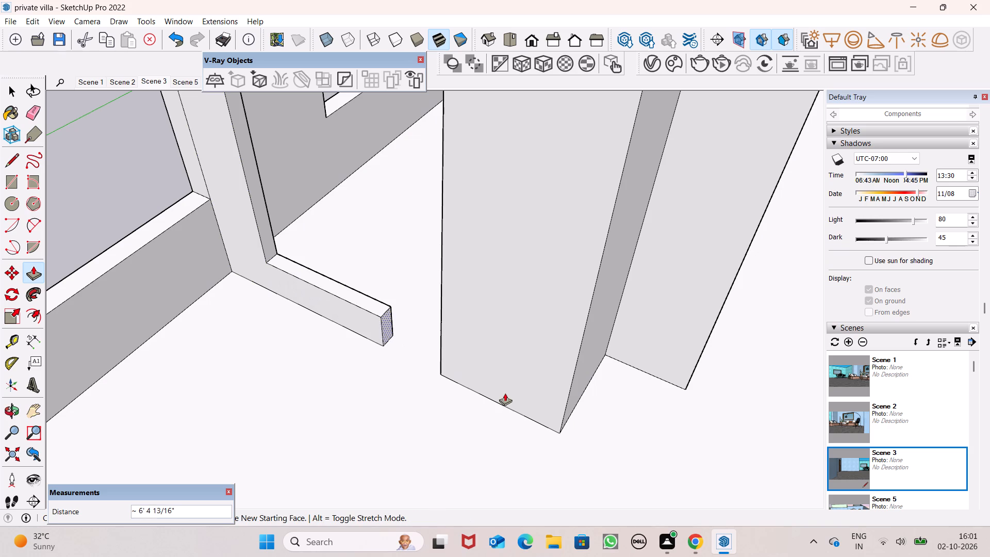
{"action": "left_click_drag", "start_coordinate": [505, 393], "coordinate": [494, 386]}
{"action": "scroll", "coordinate": [369, 356], "scroll_direction": "down", "scroll_amount": 4}
{"action": "middle_click_drag", "start_coordinate": [394, 393], "coordinate": [426, 419]}
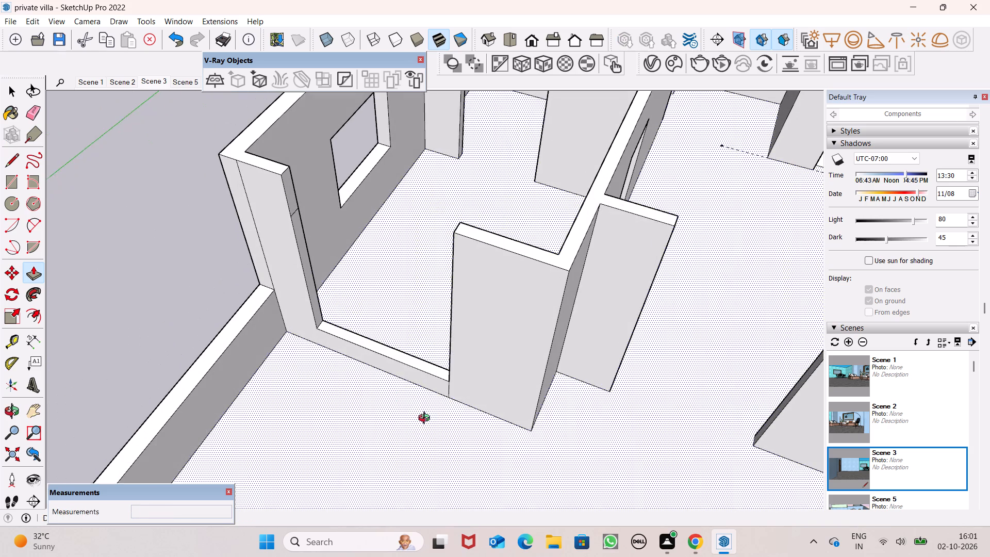
{"action": "middle_click_drag", "start_coordinate": [426, 419], "coordinate": [426, 412]}
Push/Pull the upper section of the stub wall's end face across the gap to the opposite wall, forming the window lintel.
{"action": "left_click_drag", "start_coordinate": [292, 175], "coordinate": [292, 175]}
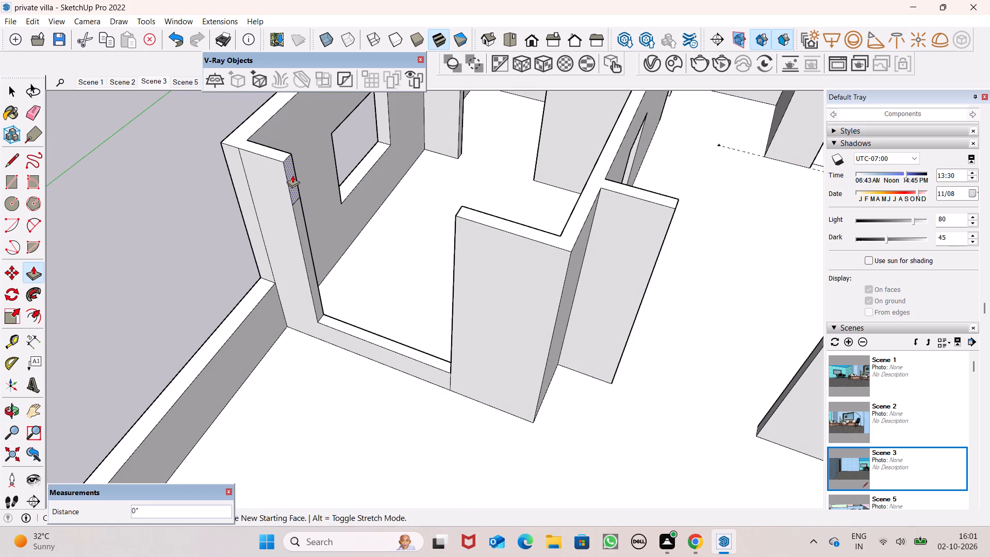
{"action": "left_click_drag", "start_coordinate": [292, 175], "coordinate": [471, 248]}
{"action": "key", "text": "space"}
{"action": "scroll", "coordinate": [377, 236], "scroll_direction": "down", "scroll_amount": 10}
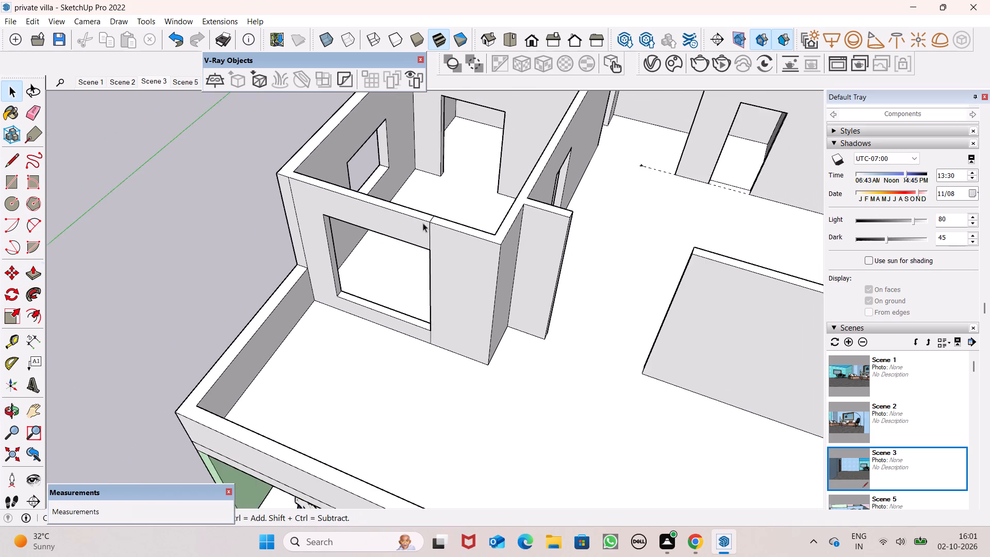
{"action": "scroll", "coordinate": [423, 223], "scroll_direction": "down", "scroll_amount": 5}
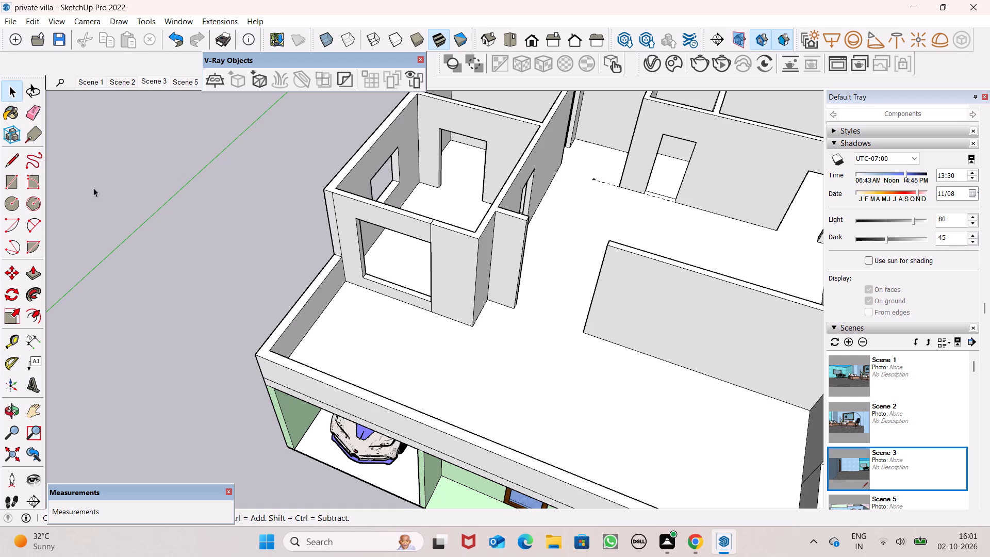
Erase the leftover seam edges on the outer face and top of the terrace-side wall around the new window opening.
{"action": "left_click", "coordinate": [35, 114]}
{"action": "scroll", "coordinate": [221, 171], "scroll_direction": "up", "scroll_amount": 7}
{"action": "scroll", "coordinate": [445, 268], "scroll_direction": "up", "scroll_amount": 7}
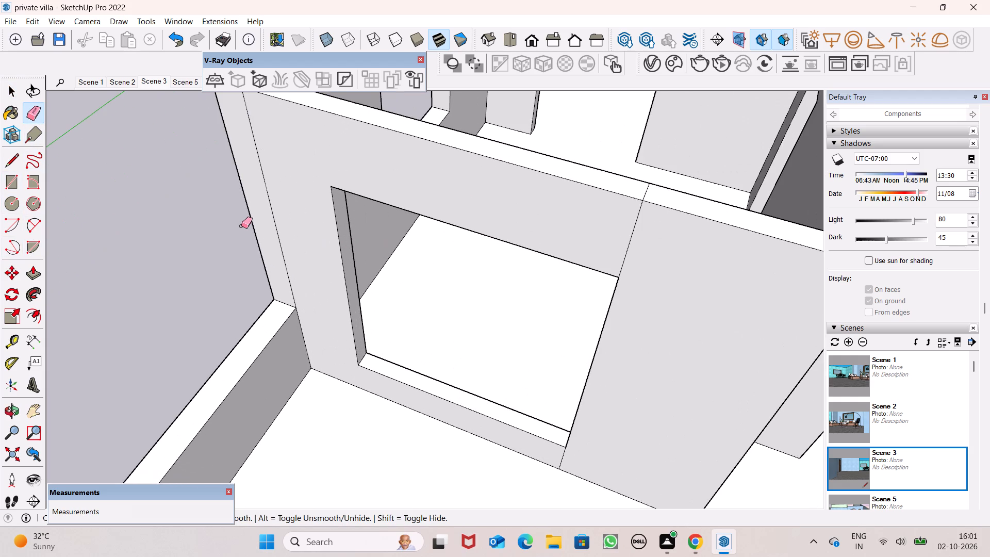
{"action": "left_click_drag", "start_coordinate": [264, 209], "coordinate": [270, 207]}
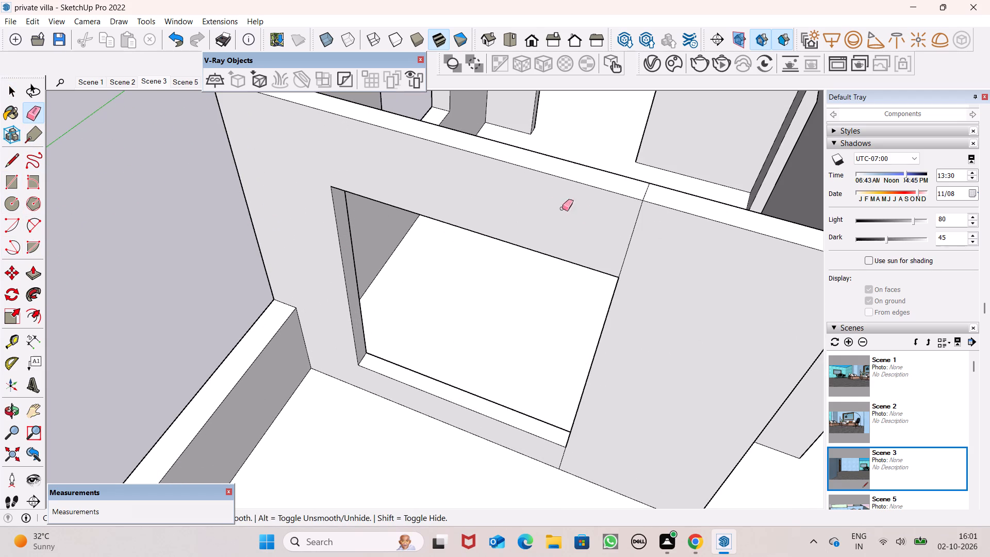
{"action": "left_click_drag", "start_coordinate": [640, 223], "coordinate": [626, 222]}
{"action": "left_click_drag", "start_coordinate": [650, 189], "coordinate": [642, 190]}
{"action": "scroll", "coordinate": [640, 253], "scroll_direction": "down", "scroll_amount": 13}
{"action": "scroll", "coordinate": [613, 416], "scroll_direction": "up", "scroll_amount": 8}
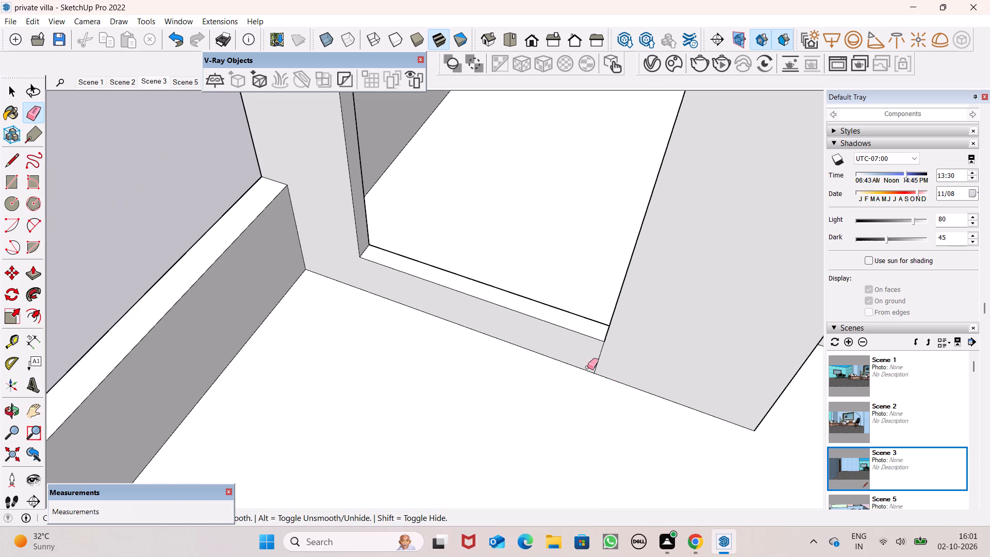
{"action": "left_click_drag", "start_coordinate": [593, 367], "coordinate": [606, 365]}
{"action": "scroll", "coordinate": [572, 391], "scroll_direction": "down", "scroll_amount": 20}
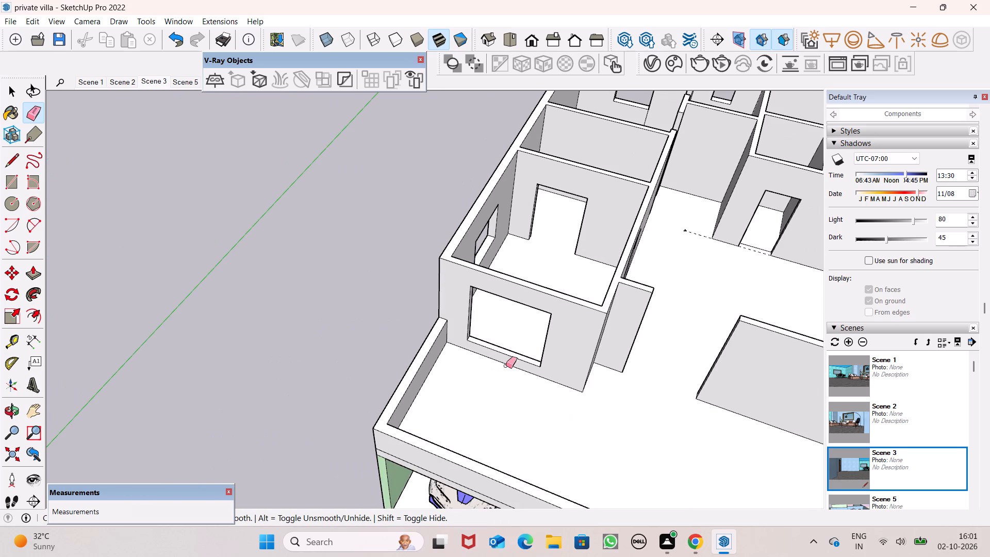
Erase the seam edges above and below the new window opening on the room side of the wall.
{"action": "middle_click_drag", "start_coordinate": [567, 314], "coordinate": [138, 351]}
{"action": "scroll", "coordinate": [246, 250], "scroll_direction": "up", "scroll_amount": 8}
{"action": "left_click_drag", "start_coordinate": [249, 248], "coordinate": [256, 237]}
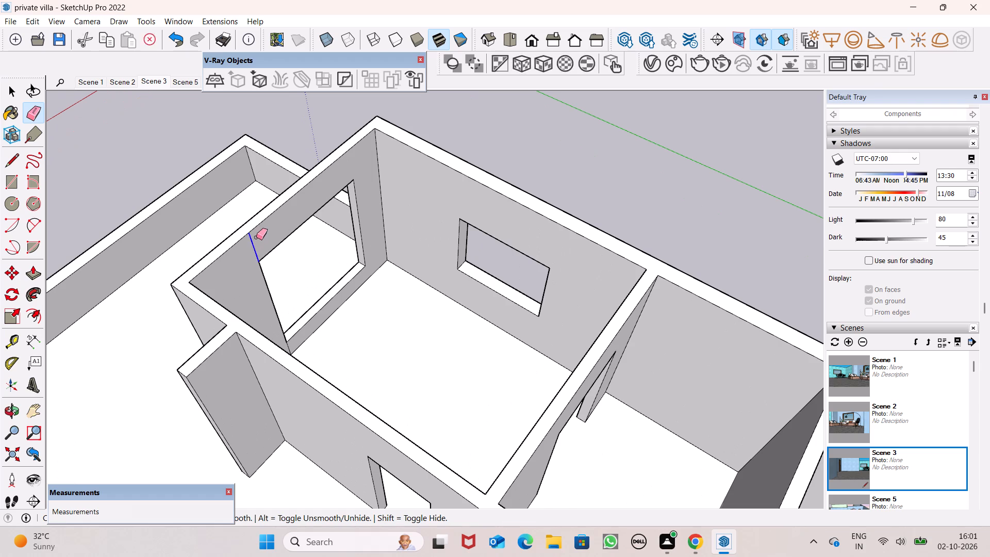
{"action": "left_click_drag", "start_coordinate": [282, 346], "coordinate": [294, 342]}
{"action": "left_click_drag", "start_coordinate": [294, 346], "coordinate": [293, 348]}
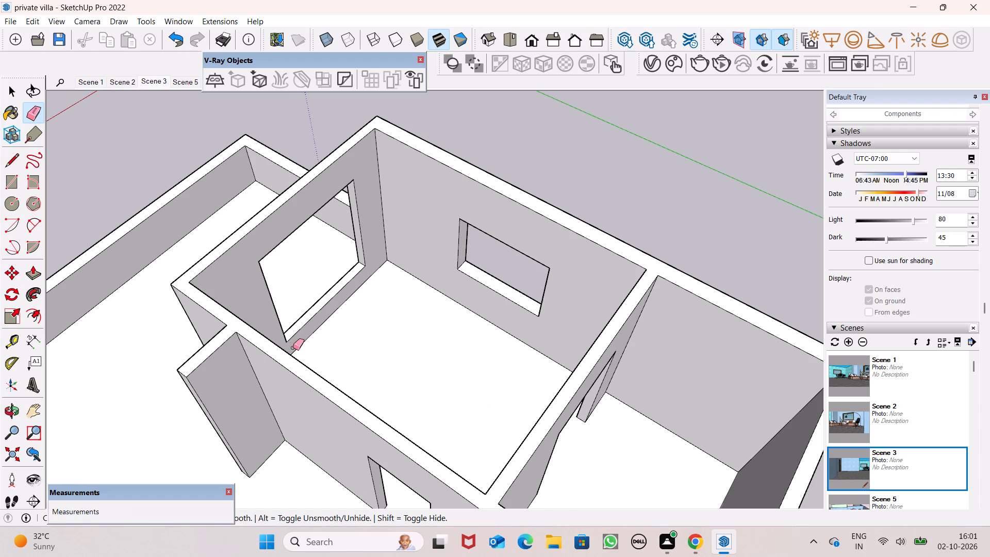
{"action": "left_click_drag", "start_coordinate": [293, 348], "coordinate": [288, 347]}
Examine the whole upper floor and its back outer wall from above and from the rear corner.
{"action": "scroll", "coordinate": [372, 286], "scroll_direction": "down", "scroll_amount": 20}
{"action": "scroll", "coordinate": [372, 286], "scroll_direction": "down", "scroll_amount": 4}
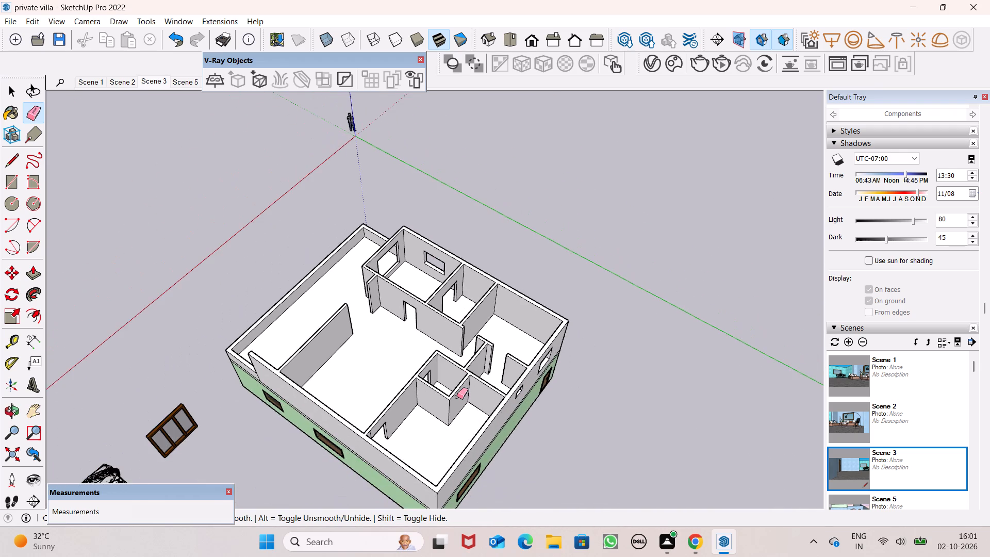
{"action": "middle_click_drag", "start_coordinate": [459, 400], "coordinate": [359, 364]}
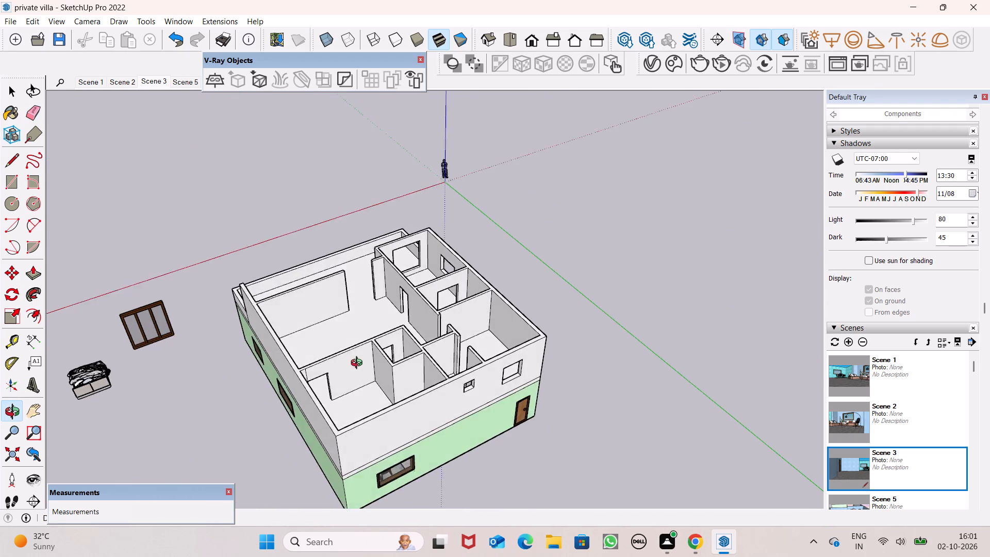
{"action": "middle_click_drag", "start_coordinate": [359, 364], "coordinate": [354, 356]}
{"action": "scroll", "coordinate": [328, 367], "scroll_direction": "up", "scroll_amount": 15}
{"action": "scroll", "coordinate": [307, 359], "scroll_direction": "down", "scroll_amount": 1}
{"action": "scroll", "coordinate": [307, 359], "scroll_direction": "up", "scroll_amount": 1}
{"action": "middle_click_drag", "start_coordinate": [300, 396], "coordinate": [202, 394]}
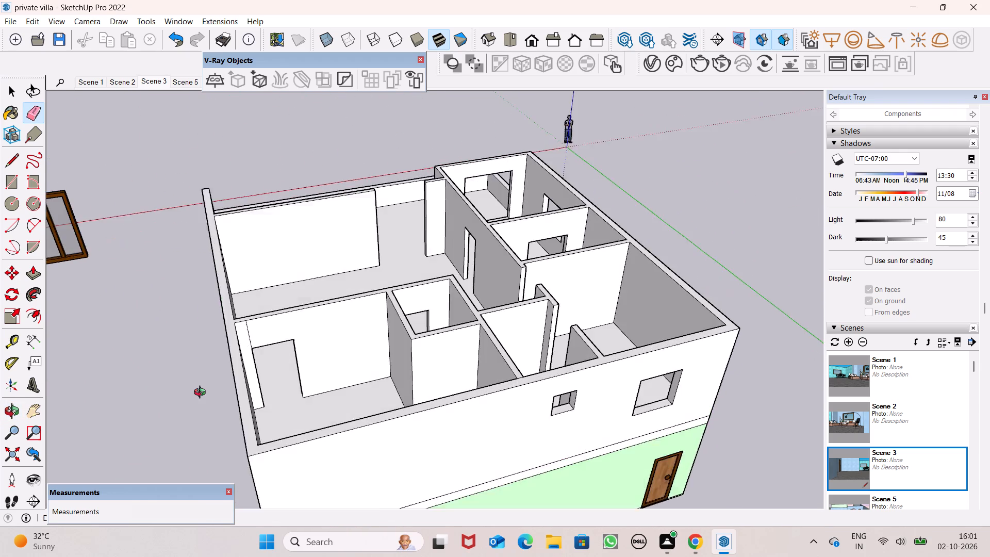
Erase the leftover vertical seam edge on the room wall beside the door opening near the outer side wall.
{"action": "middle_click_drag", "start_coordinate": [202, 394], "coordinate": [188, 386]}
{"action": "scroll", "coordinate": [188, 386], "scroll_direction": "up", "scroll_amount": 1}
{"action": "scroll", "coordinate": [220, 316], "scroll_direction": "up", "scroll_amount": 9}
{"action": "left_click_drag", "start_coordinate": [230, 250], "coordinate": [223, 250]}
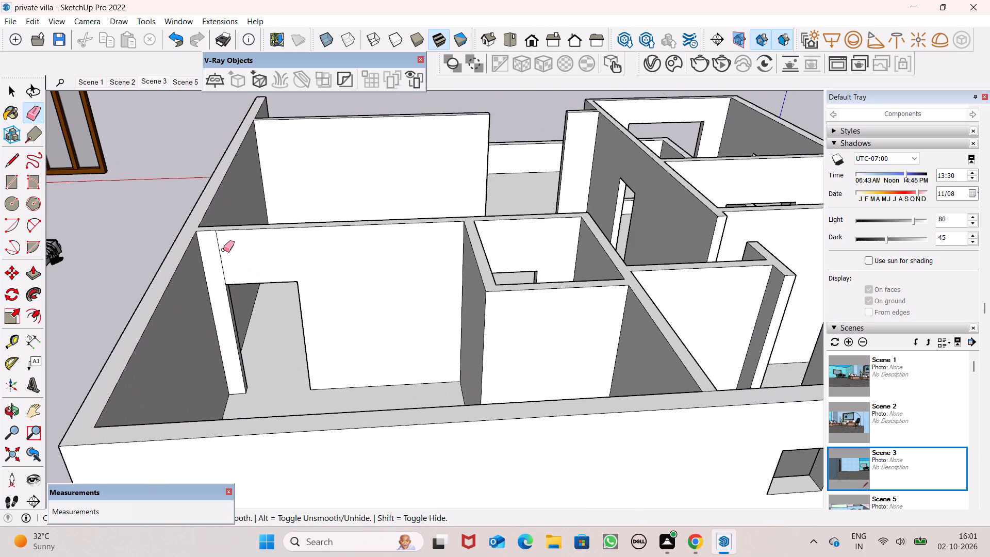
{"action": "left_click_drag", "start_coordinate": [223, 250], "coordinate": [217, 252]}
Move the spare three-pane window frame about 51' 2" onto the front room's terrace-side wall, at its window opening.
{"action": "scroll", "coordinate": [349, 310], "scroll_direction": "down", "scroll_amount": 13}
{"action": "middle_click_drag", "start_coordinate": [353, 384], "coordinate": [989, 445]}
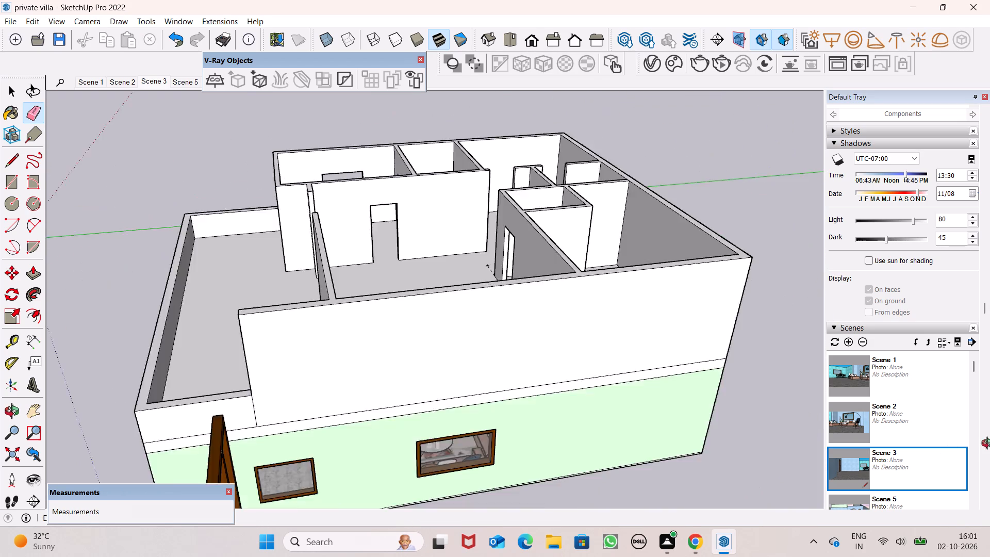
{"action": "middle_click_drag", "start_coordinate": [989, 445], "coordinate": [989, 439]}
{"action": "middle_click_drag", "start_coordinate": [468, 455], "coordinate": [682, 466]}
{"action": "scroll", "coordinate": [544, 352], "scroll_direction": "down", "scroll_amount": 9}
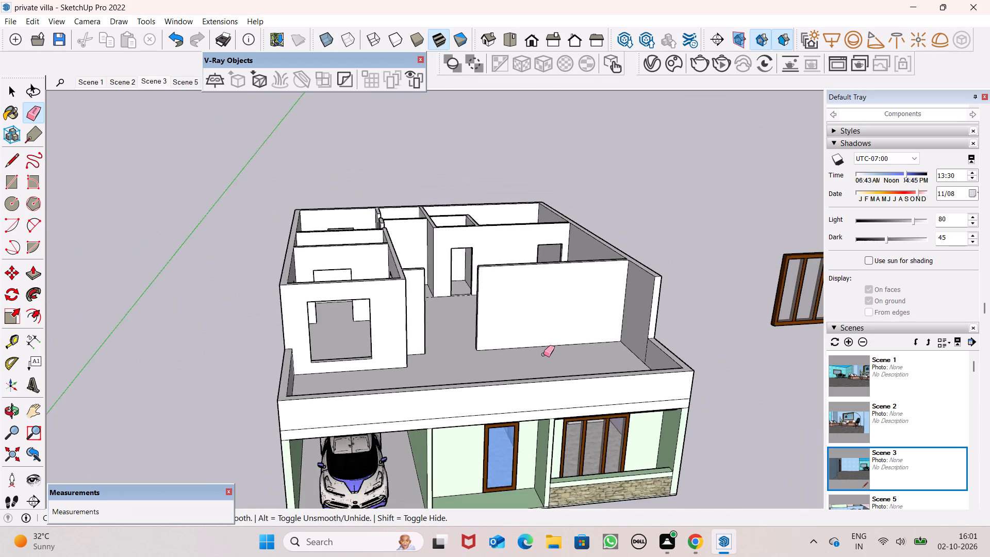
{"action": "scroll", "coordinate": [543, 354], "scroll_direction": "down", "scroll_amount": 3}
{"action": "key", "text": "space"}
{"action": "key", "text": "space"}
{"action": "key", "text": "space"}
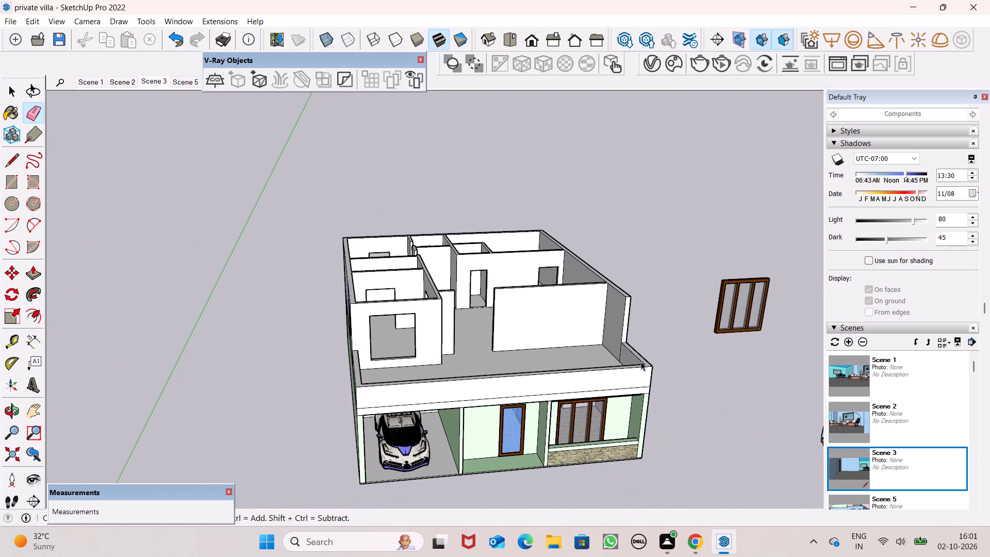
{"action": "left_click", "coordinate": [712, 321]}
{"action": "left_click", "coordinate": [720, 319]}
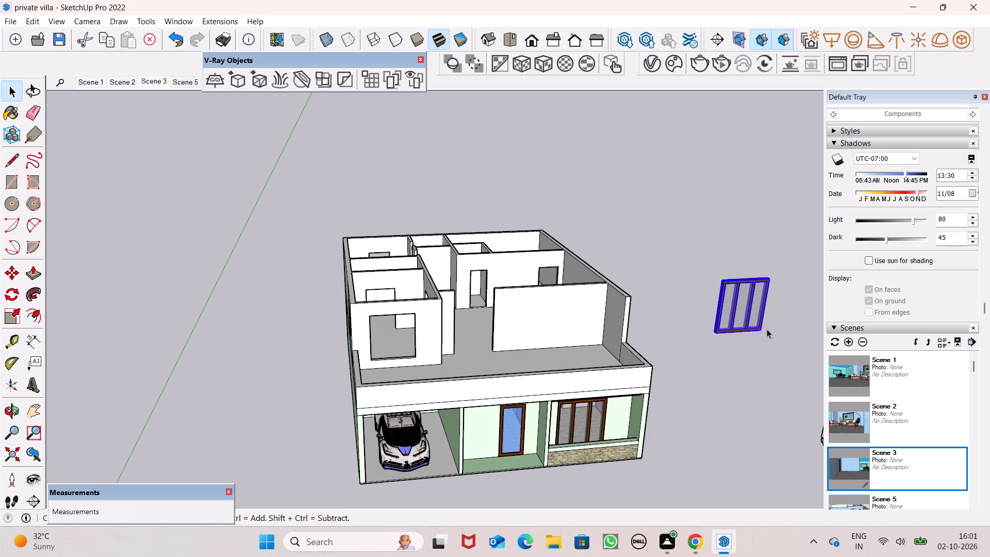
{"action": "key", "text": "m"}
{"action": "key", "text": "Return"}
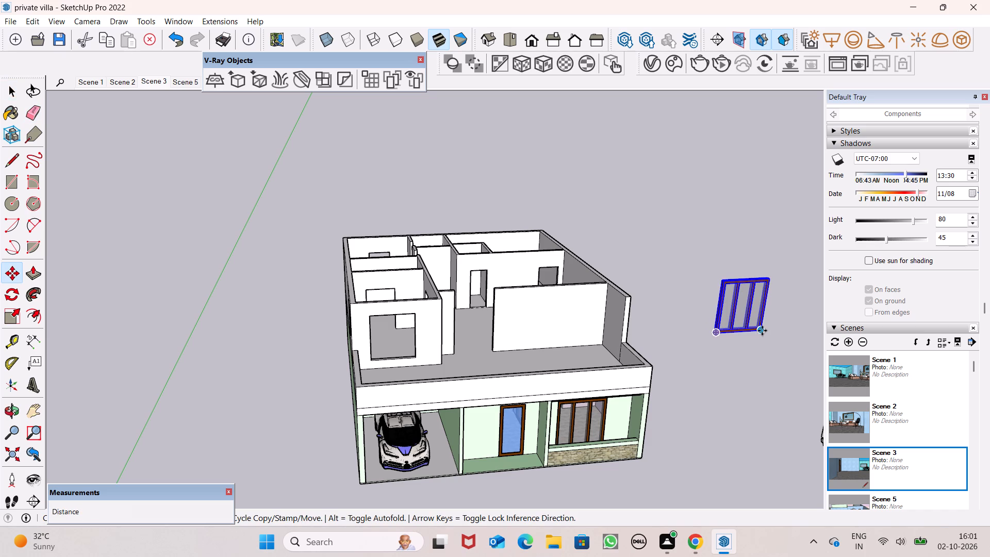
{"action": "left_click_drag", "start_coordinate": [762, 330], "coordinate": [419, 353]}
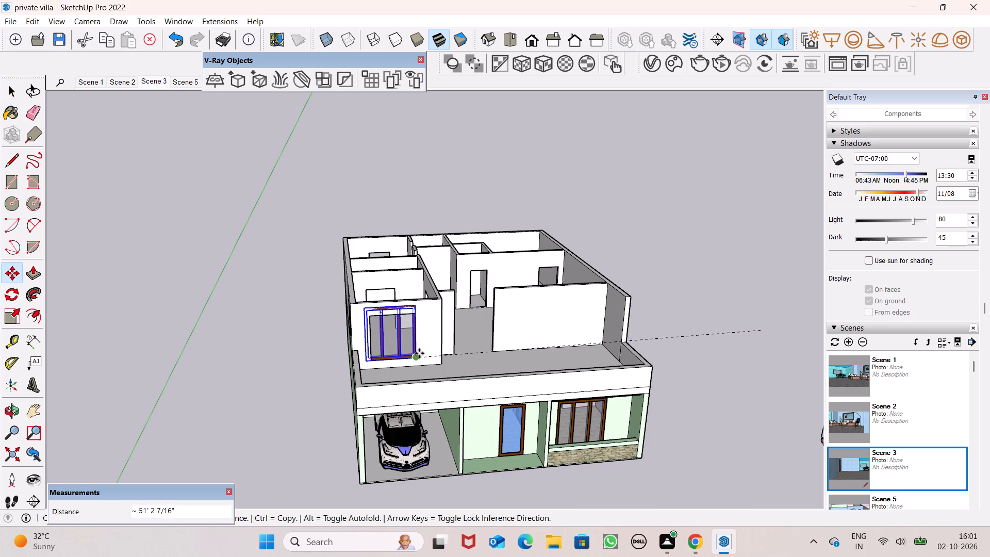
{"action": "left_click_drag", "start_coordinate": [419, 353], "coordinate": [421, 353]}
Move the three-pane frame about 4' 6 5/8" so its lower corner meets the lower corner of the window opening.
{"action": "scroll", "coordinate": [410, 345], "scroll_direction": "up", "scroll_amount": 17}
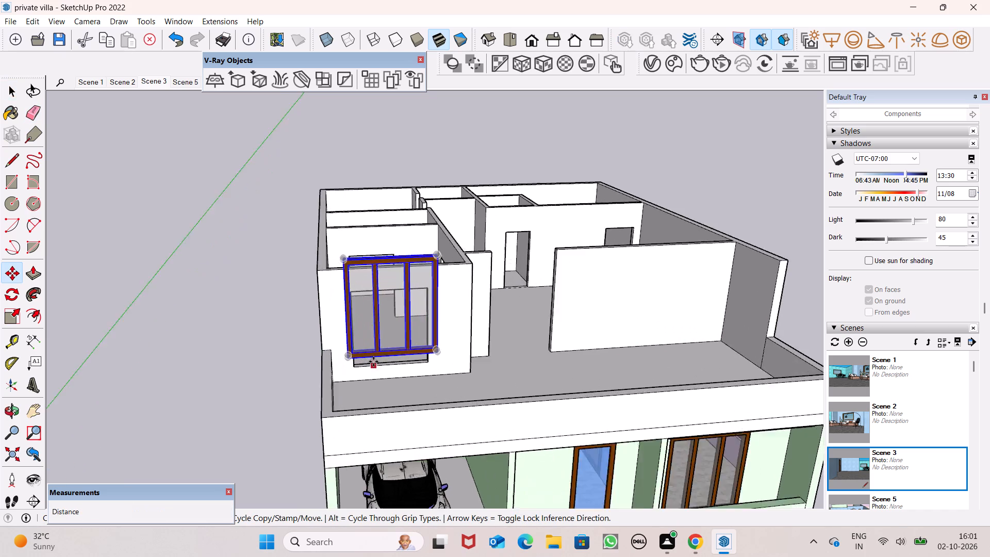
{"action": "scroll", "coordinate": [373, 362], "scroll_direction": "up", "scroll_amount": 1}
{"action": "middle_click_drag", "start_coordinate": [410, 363], "coordinate": [328, 384]}
{"action": "scroll", "coordinate": [336, 389], "scroll_direction": "up", "scroll_amount": 10}
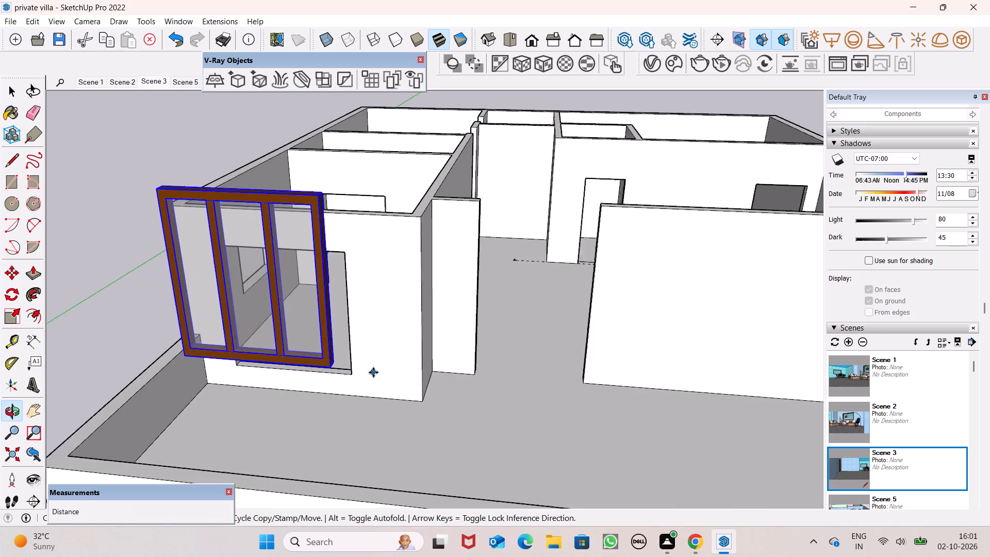
{"action": "scroll", "coordinate": [357, 368], "scroll_direction": "up", "scroll_amount": 8}
{"action": "left_click_drag", "start_coordinate": [304, 366], "coordinate": [346, 382]}
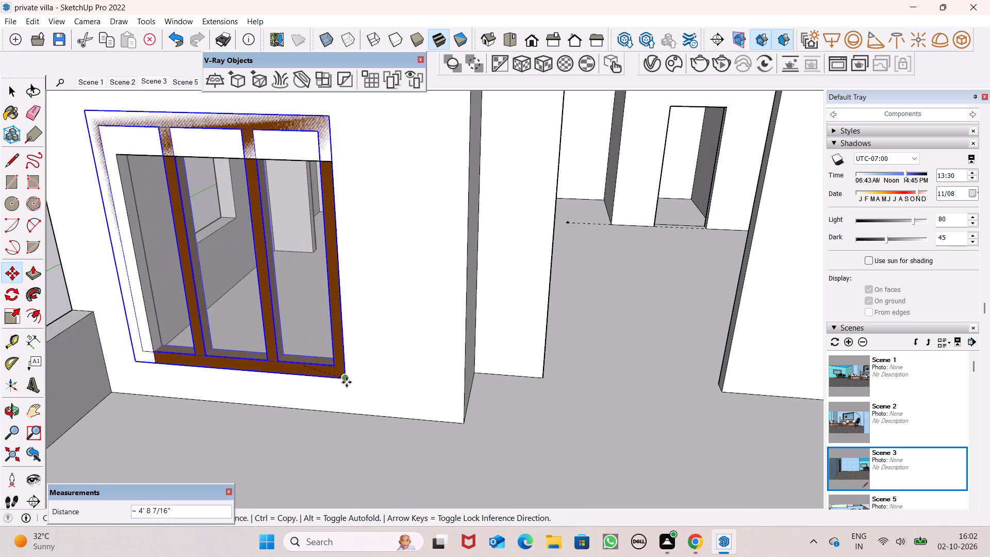
{"action": "left_click_drag", "start_coordinate": [346, 382], "coordinate": [346, 381]}
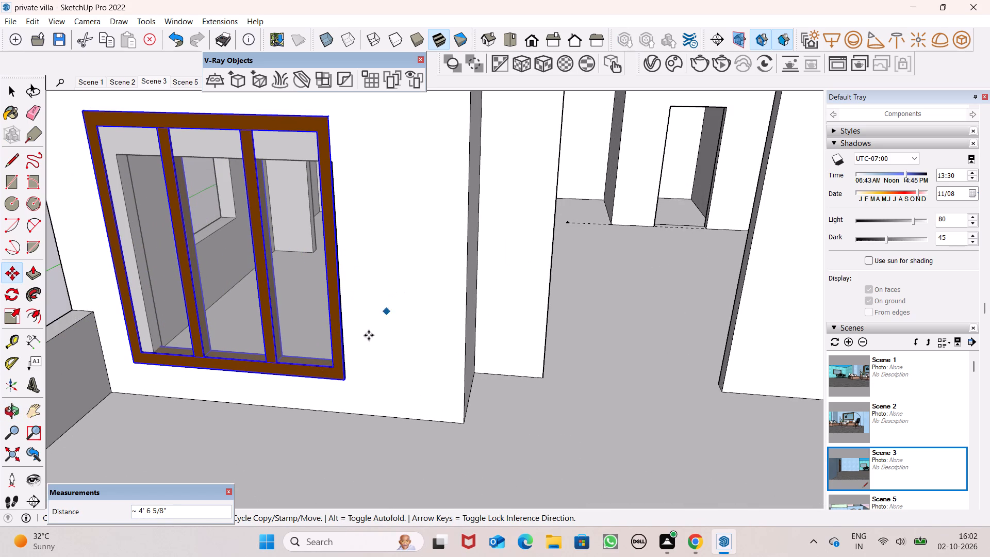
{"action": "scroll", "coordinate": [338, 391], "scroll_direction": "up", "scroll_amount": 8}
{"action": "middle_click_drag", "start_coordinate": [337, 379], "coordinate": [292, 402]}
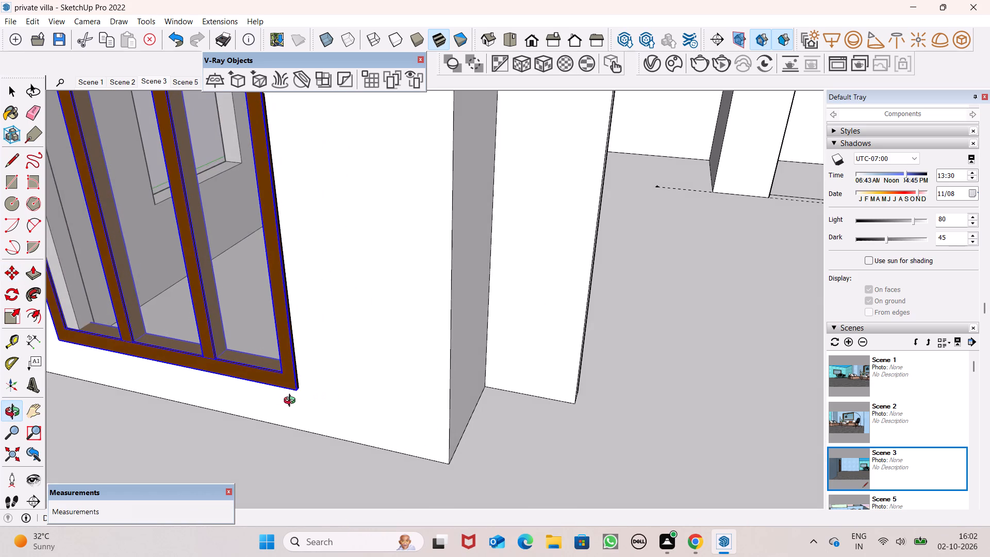
{"action": "middle_click_drag", "start_coordinate": [292, 402], "coordinate": [290, 402]}
{"action": "left_click_drag", "start_coordinate": [296, 387], "coordinate": [289, 385]}
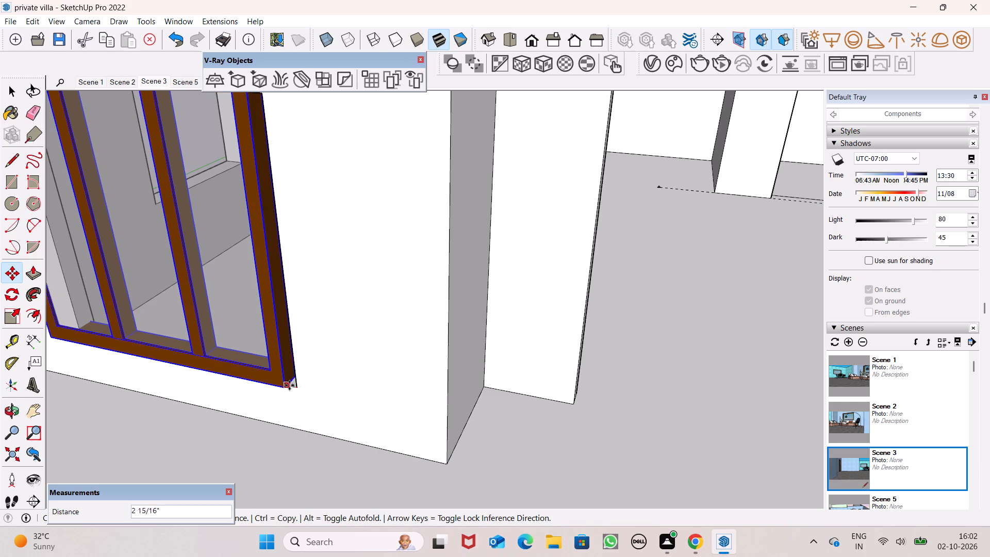
{"action": "left_click_drag", "start_coordinate": [289, 385], "coordinate": [295, 383]}
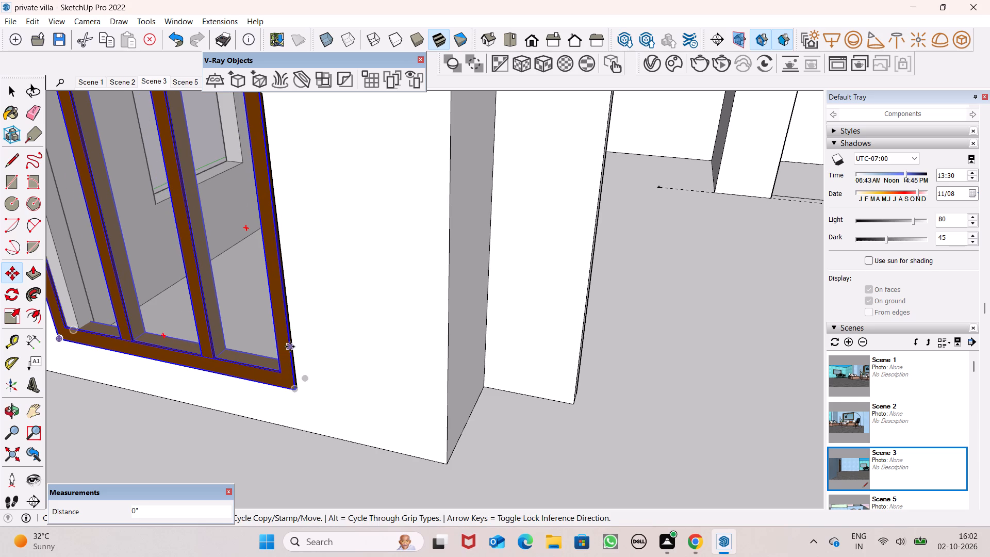
Scale the three-pane frame uniformly from its upper corner to about 0.83 to match the window opening's height.
{"action": "scroll", "coordinate": [364, 434], "scroll_direction": "down", "scroll_amount": 6}
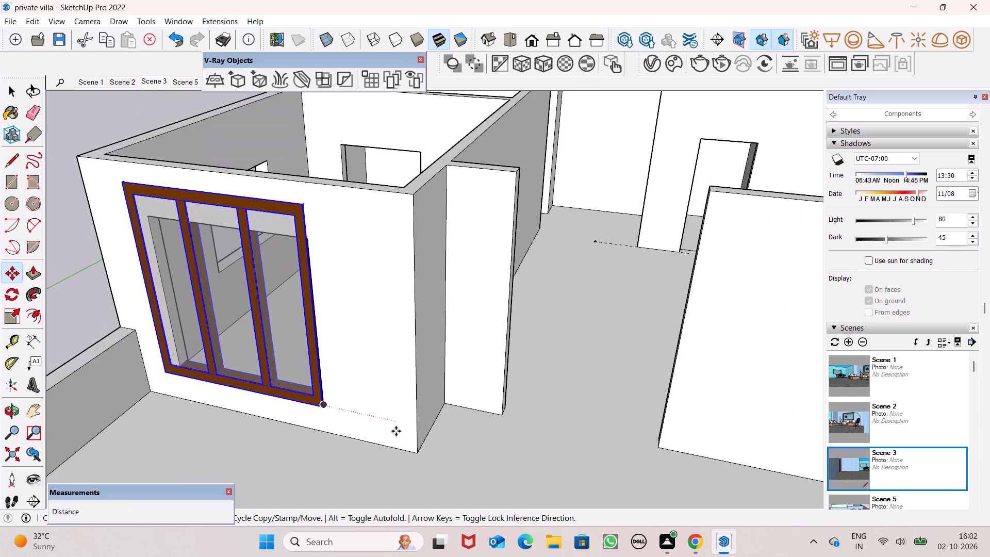
{"action": "scroll", "coordinate": [397, 431], "scroll_direction": "down", "scroll_amount": 3}
{"action": "left_click", "coordinate": [15, 324]}
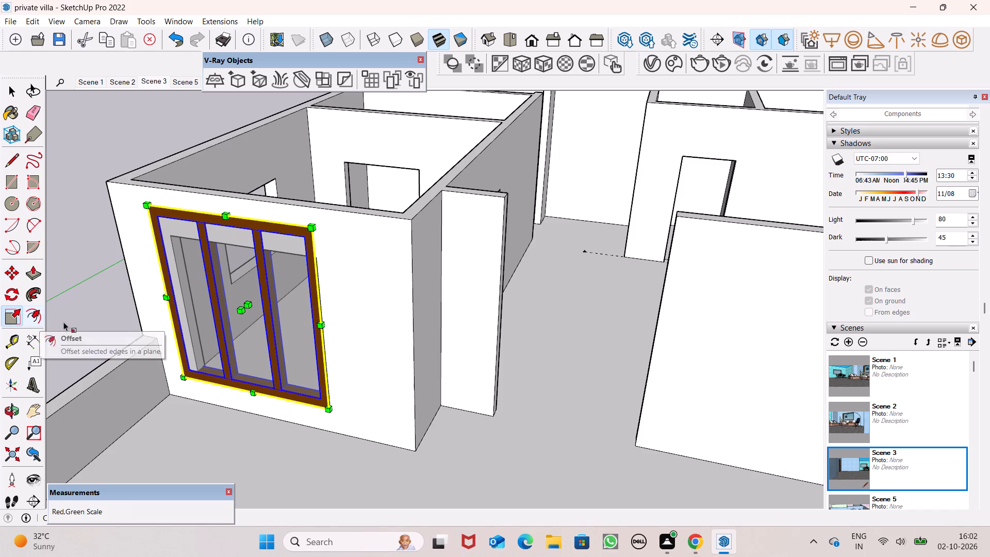
{"action": "scroll", "coordinate": [246, 395], "scroll_direction": "down", "scroll_amount": 1}
{"action": "middle_click_drag", "start_coordinate": [249, 416], "coordinate": [327, 380]}
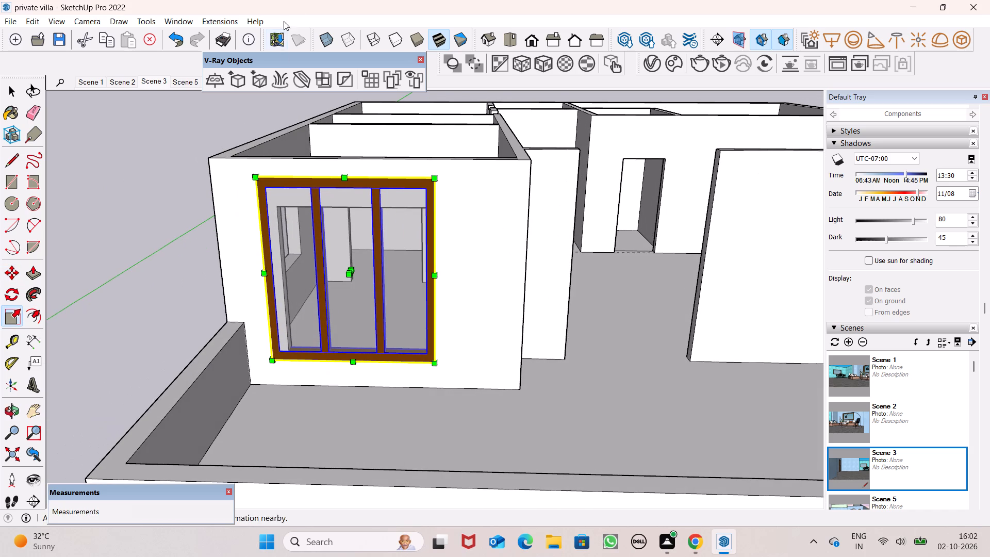
{"action": "left_click_drag", "start_coordinate": [254, 178], "coordinate": [262, 186]}
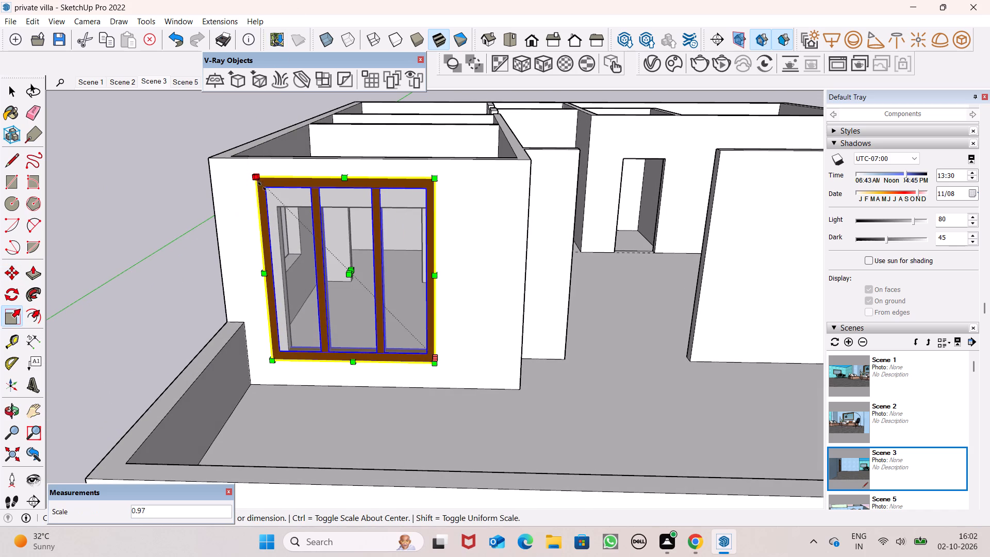
{"action": "left_click_drag", "start_coordinate": [262, 186], "coordinate": [285, 214]}
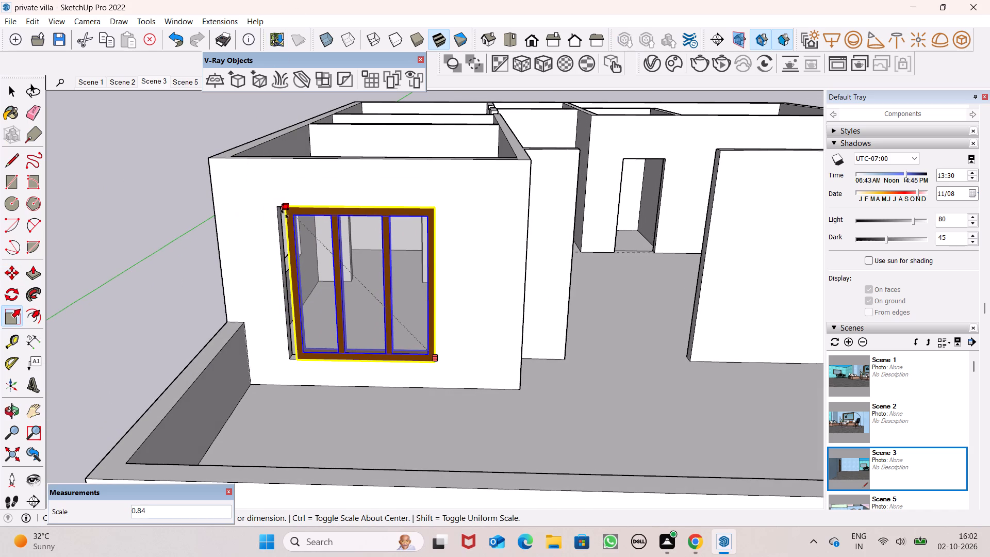
{"action": "left_click_drag", "start_coordinate": [285, 214], "coordinate": [291, 208]}
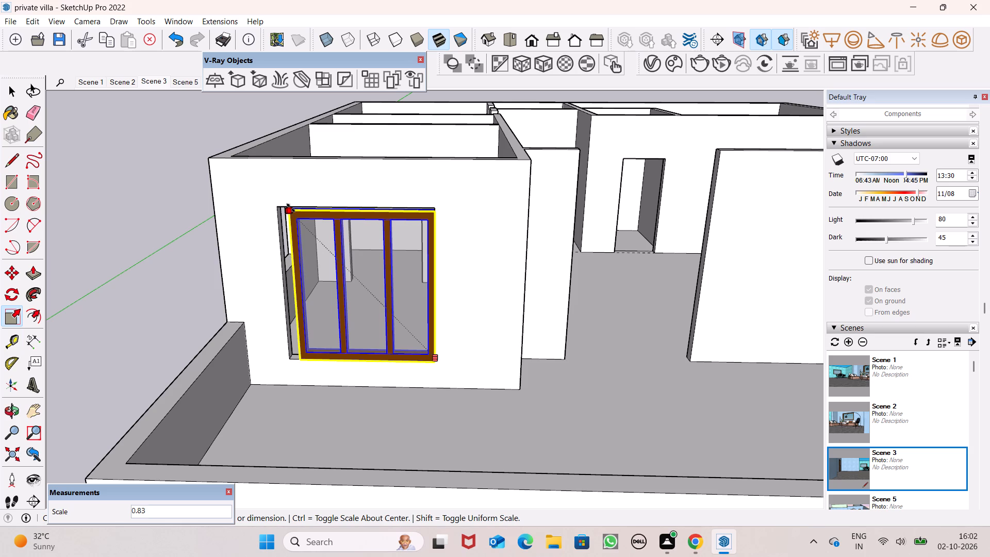
{"action": "left_click_drag", "start_coordinate": [291, 208], "coordinate": [291, 205]}
Stretch the frame's width along the red axis by about 1.07 to reach the opening's side edge, and deselect it.
{"action": "middle_click_drag", "start_coordinate": [286, 312], "coordinate": [403, 324]}
{"action": "scroll", "coordinate": [501, 354], "scroll_direction": "up", "scroll_amount": 8}
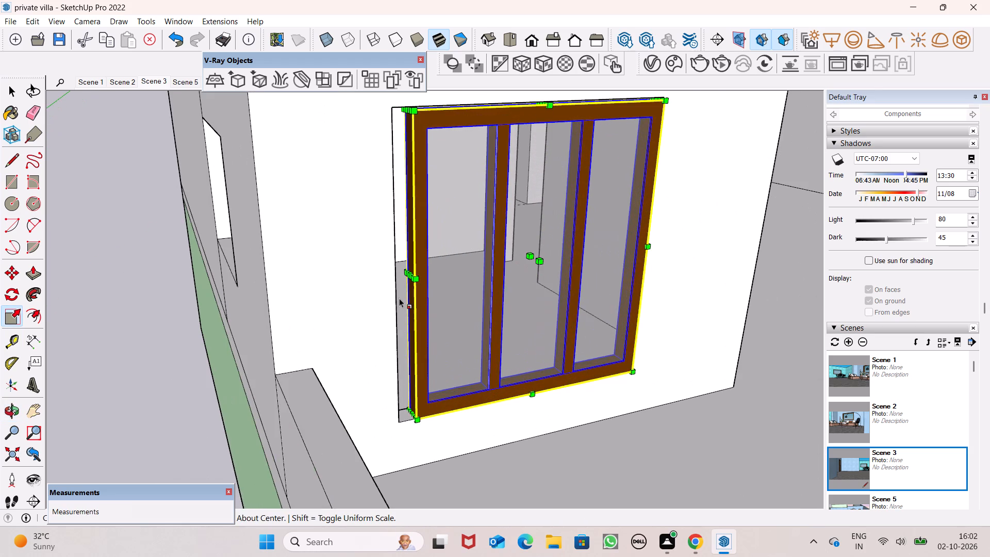
{"action": "scroll", "coordinate": [399, 298], "scroll_direction": "up", "scroll_amount": 9}
{"action": "scroll", "coordinate": [419, 267], "scroll_direction": "down", "scroll_amount": 2}
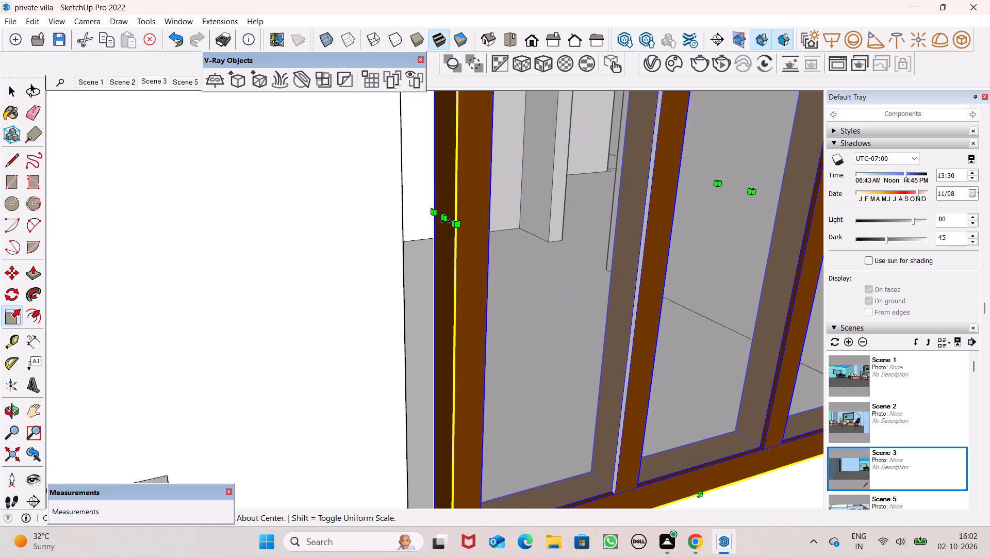
{"action": "left_click_drag", "start_coordinate": [445, 218], "coordinate": [405, 220]}
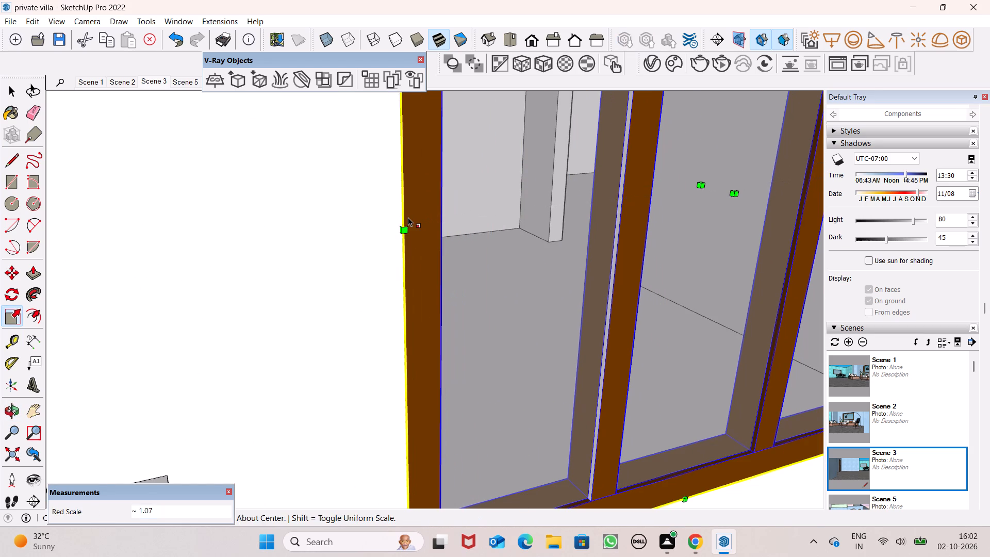
{"action": "key", "text": "space"}
{"action": "key", "text": "space"}
{"action": "scroll", "coordinate": [391, 216], "scroll_direction": "down", "scroll_amount": 20}
{"action": "scroll", "coordinate": [391, 216], "scroll_direction": "down", "scroll_amount": 16}
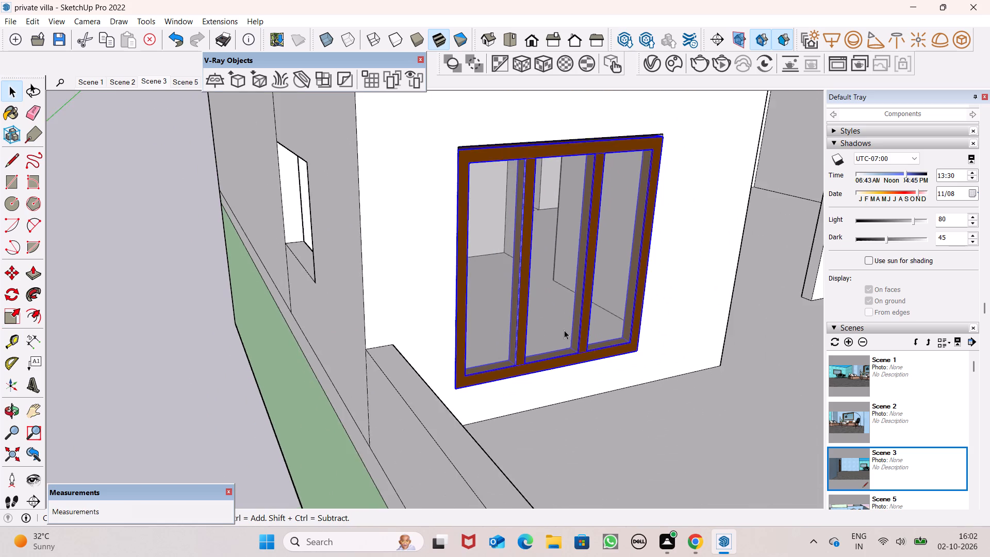
{"action": "scroll", "coordinate": [564, 330], "scroll_direction": "down", "scroll_amount": 20}
{"action": "scroll", "coordinate": [564, 330], "scroll_direction": "down", "scroll_amount": 6}
{"action": "middle_click_drag", "start_coordinate": [612, 364], "coordinate": [491, 406]}
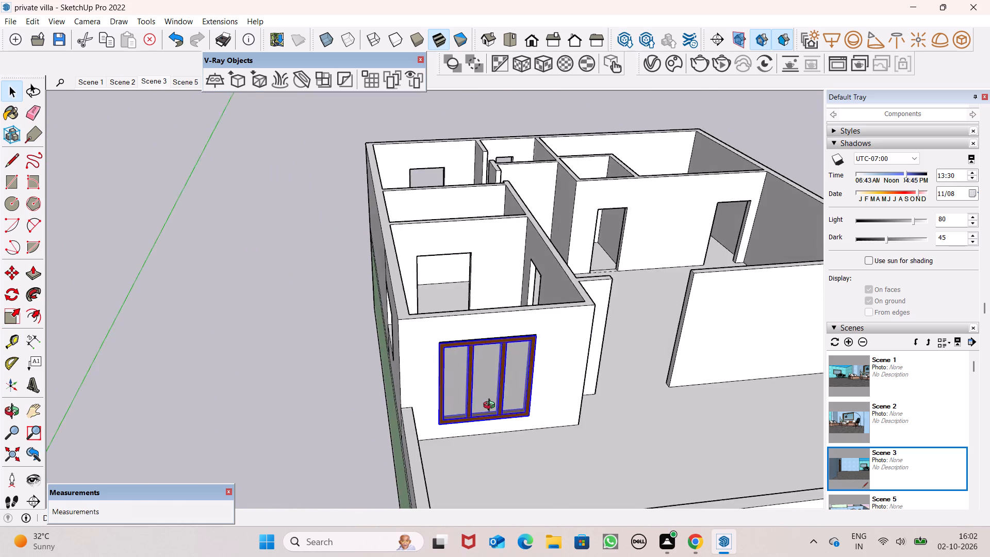
{"action": "middle_click_drag", "start_coordinate": [491, 406], "coordinate": [439, 388]}
{"action": "scroll", "coordinate": [548, 357], "scroll_direction": "up", "scroll_amount": 2}
{"action": "scroll", "coordinate": [549, 353], "scroll_direction": "down", "scroll_amount": 6}
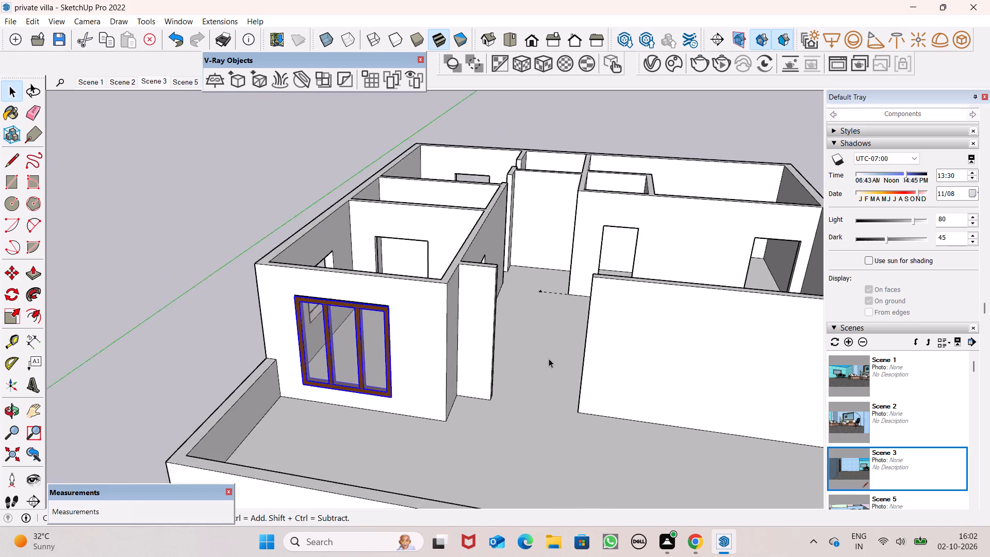
{"action": "scroll", "coordinate": [549, 358], "scroll_direction": "down", "scroll_amount": 6}
{"action": "left_click", "coordinate": [327, 330]}
Erase the seam edges above and below the window opening on the upper floor's outer side wall.
{"action": "middle_click_drag", "start_coordinate": [357, 352], "coordinate": [529, 387]}
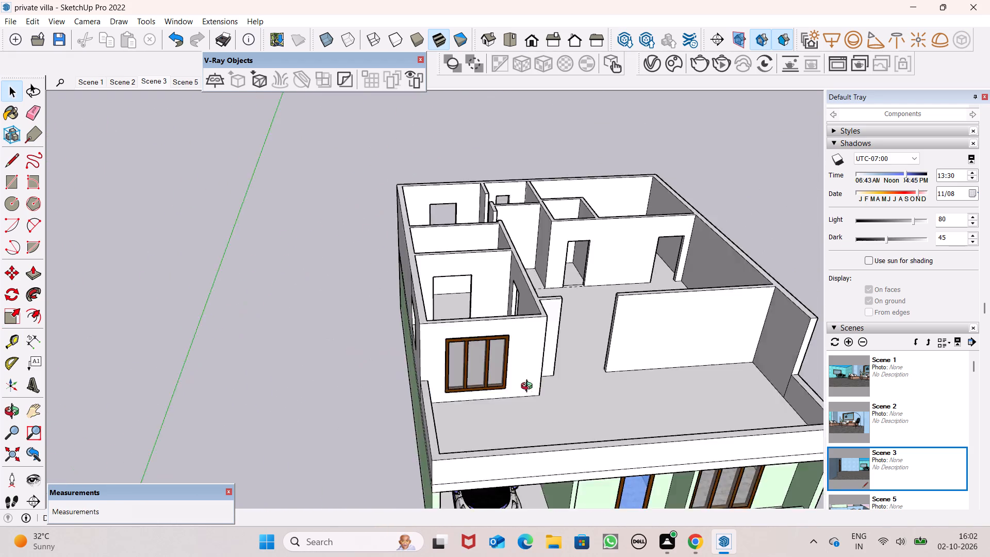
{"action": "middle_click_drag", "start_coordinate": [529, 387], "coordinate": [655, 356]}
{"action": "scroll", "coordinate": [654, 360], "scroll_direction": "up", "scroll_amount": 1}
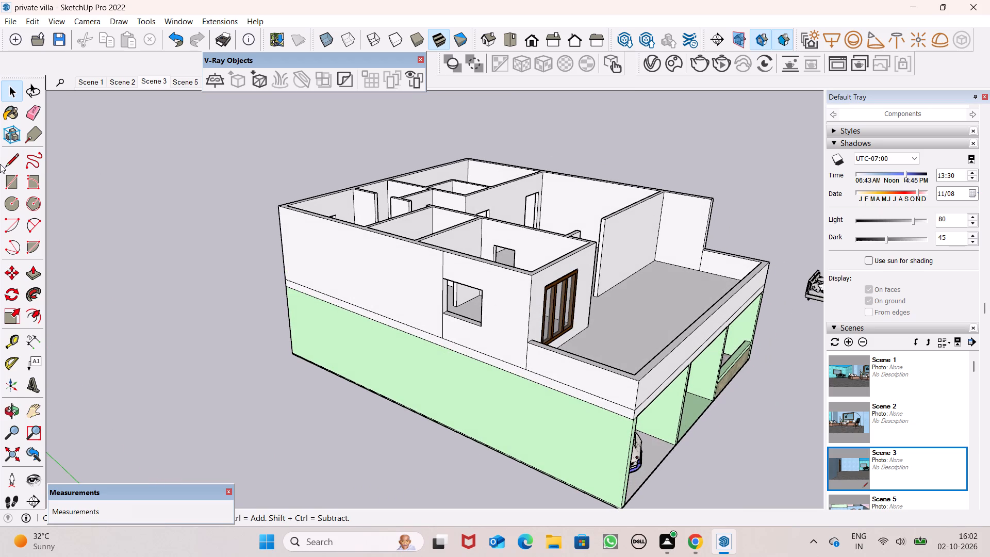
{"action": "left_click", "coordinate": [40, 115]}
{"action": "scroll", "coordinate": [487, 269], "scroll_direction": "up", "scroll_amount": 7}
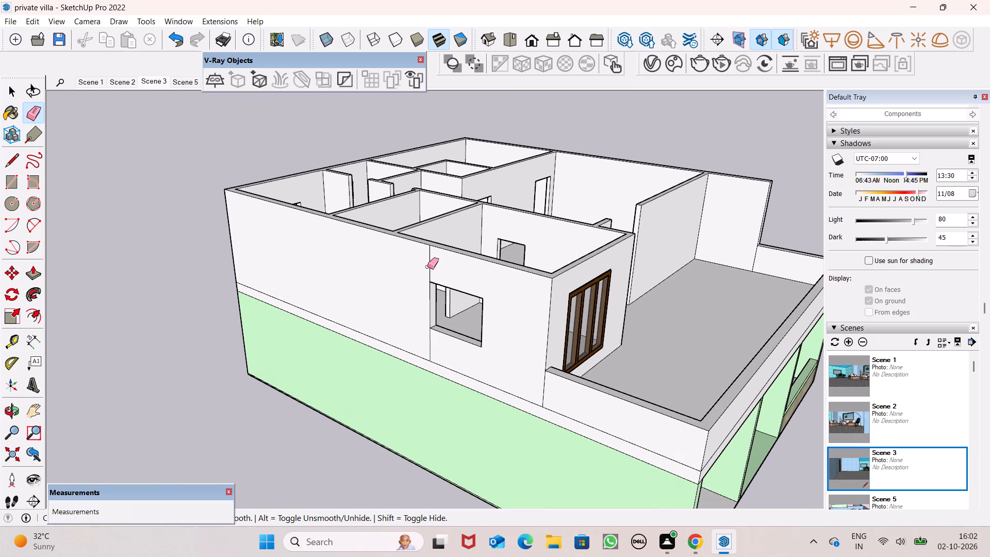
{"action": "left_click_drag", "start_coordinate": [428, 267], "coordinate": [417, 272]}
{"action": "left_click_drag", "start_coordinate": [438, 344], "coordinate": [421, 334]}
{"action": "key", "text": "space"}
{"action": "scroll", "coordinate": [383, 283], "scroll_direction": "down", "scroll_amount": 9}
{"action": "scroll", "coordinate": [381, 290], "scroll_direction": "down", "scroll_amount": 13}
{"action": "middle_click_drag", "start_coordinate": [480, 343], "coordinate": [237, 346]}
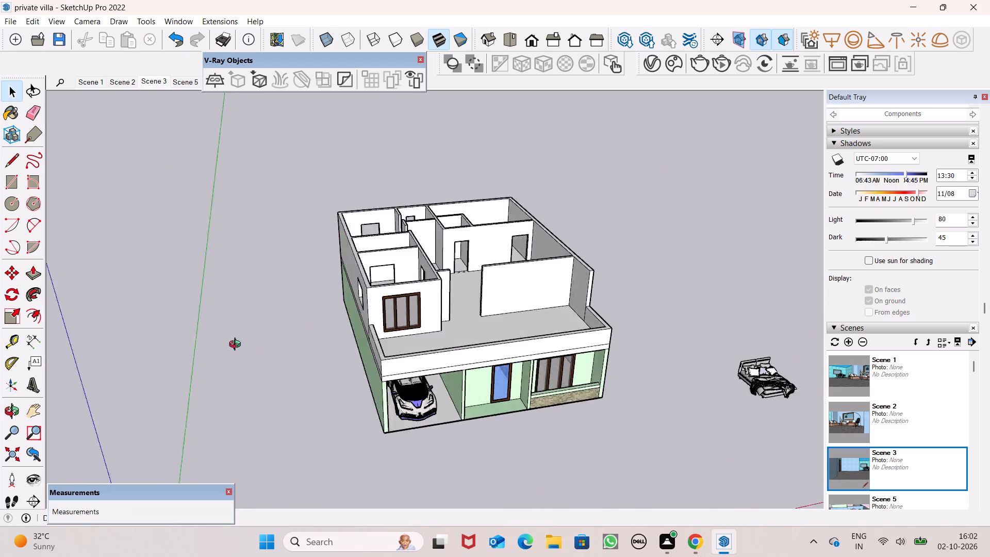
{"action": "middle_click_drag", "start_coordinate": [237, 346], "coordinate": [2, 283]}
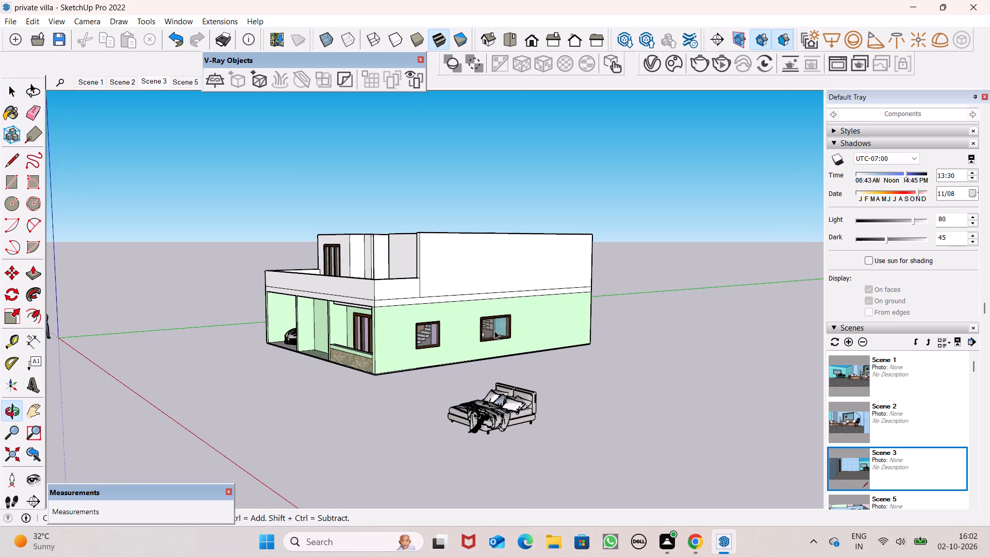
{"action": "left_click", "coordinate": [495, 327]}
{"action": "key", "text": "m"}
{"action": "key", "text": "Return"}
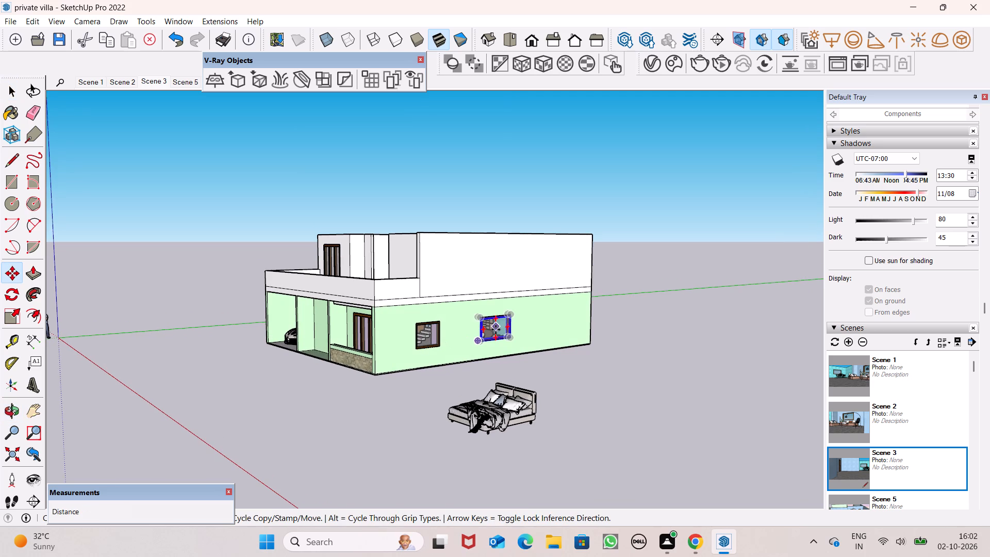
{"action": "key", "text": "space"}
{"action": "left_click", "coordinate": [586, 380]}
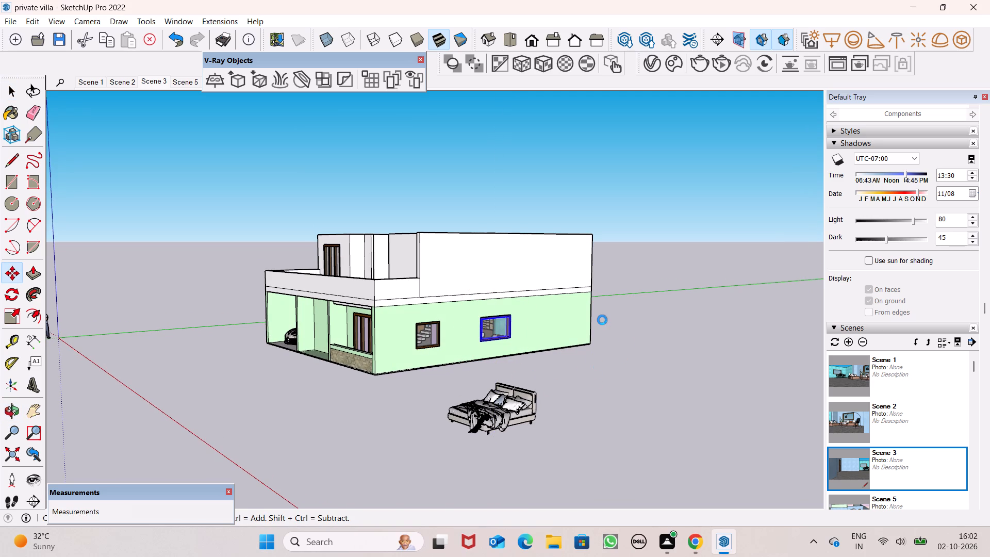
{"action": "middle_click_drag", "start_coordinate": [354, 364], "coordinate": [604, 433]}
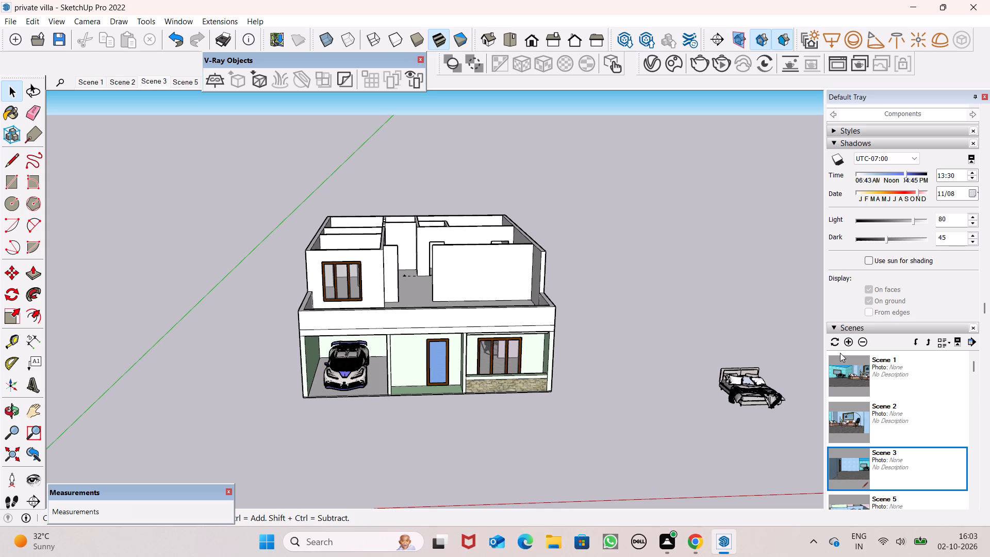
Copy the single-pane wooden window frame nearest the front on the ground floor's side wall to the open ground beside the villa.
{"action": "scroll", "coordinate": [595, 327], "scroll_direction": "down", "scroll_amount": 1}
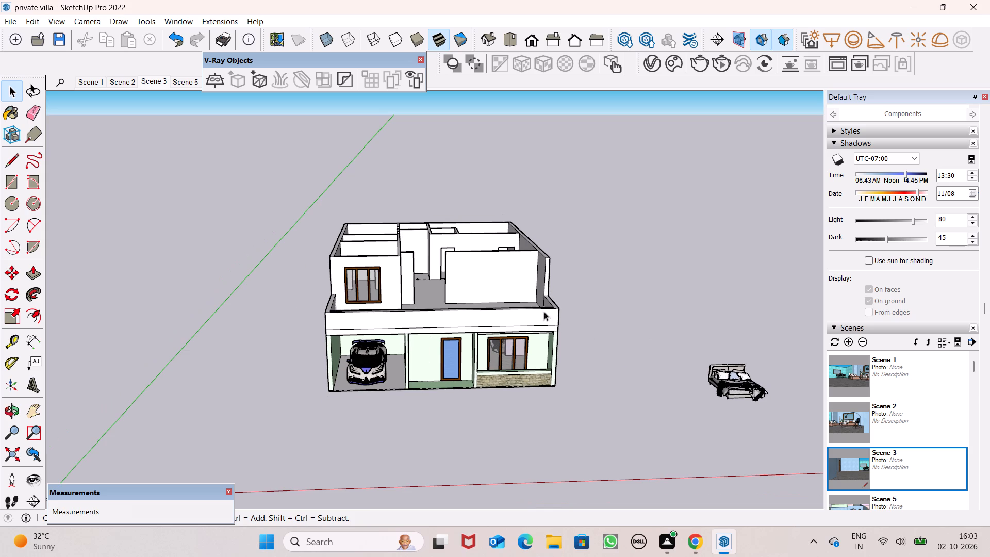
{"action": "scroll", "coordinate": [531, 308], "scroll_direction": "down", "scroll_amount": 13}
{"action": "middle_click_drag", "start_coordinate": [557, 329], "coordinate": [445, 429]}
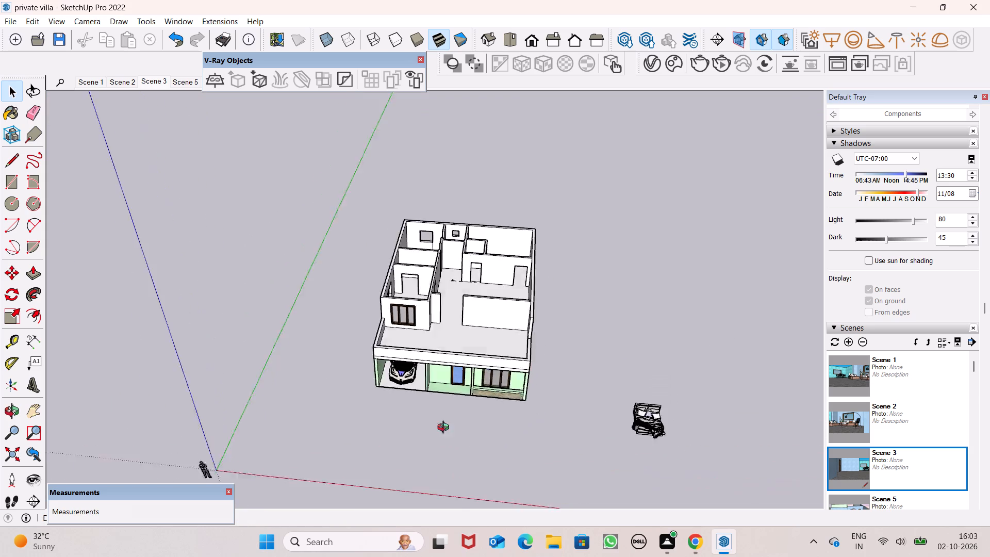
{"action": "middle_click_drag", "start_coordinate": [445, 429], "coordinate": [394, 437]}
{"action": "scroll", "coordinate": [448, 382], "scroll_direction": "up", "scroll_amount": 8}
{"action": "scroll", "coordinate": [528, 363], "scroll_direction": "up", "scroll_amount": 10}
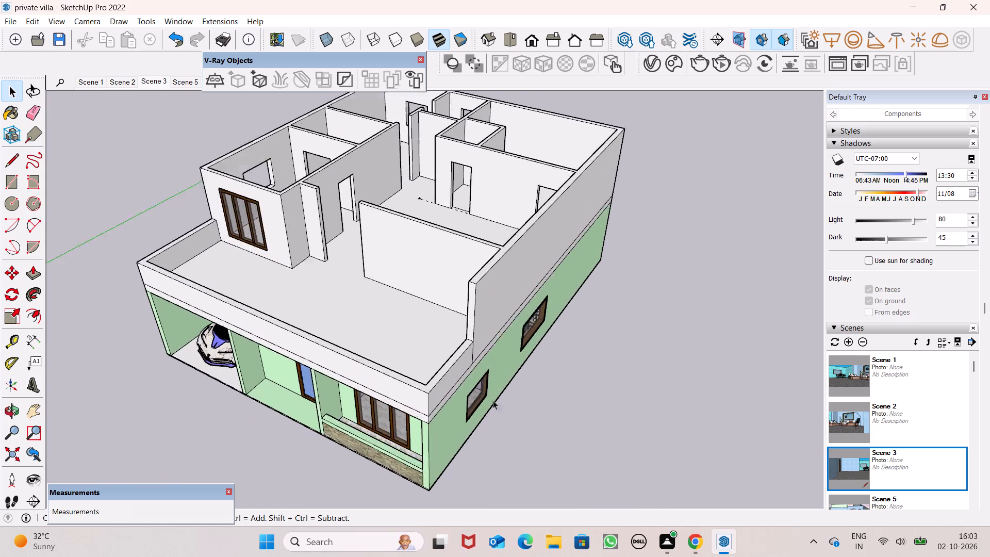
{"action": "left_click", "coordinate": [484, 395]}
{"action": "key", "text": "m"}
{"action": "key", "text": "Return"}
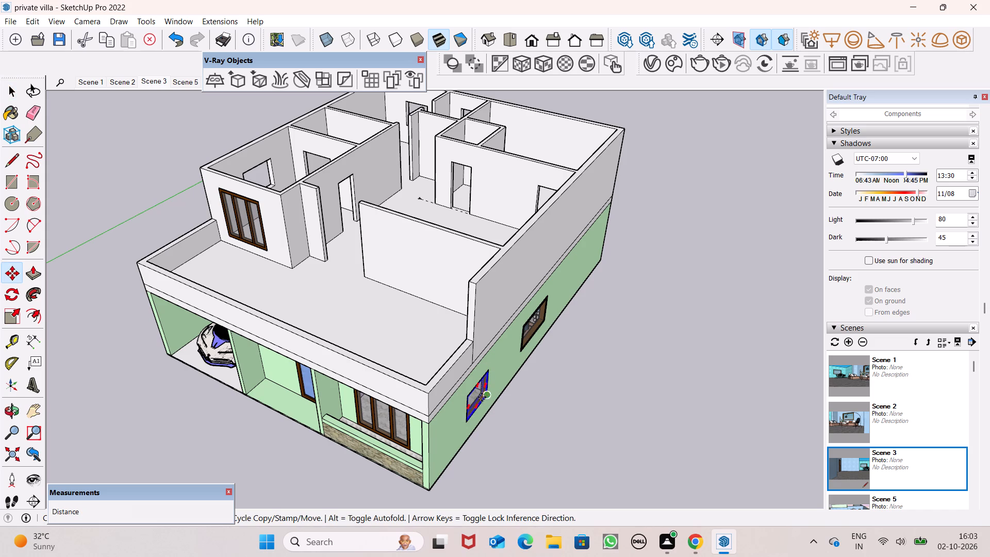
{"action": "left_click_drag", "start_coordinate": [480, 396], "coordinate": [601, 432]}
{"action": "key", "text": "space"}
{"action": "left_click", "coordinate": [628, 446]}
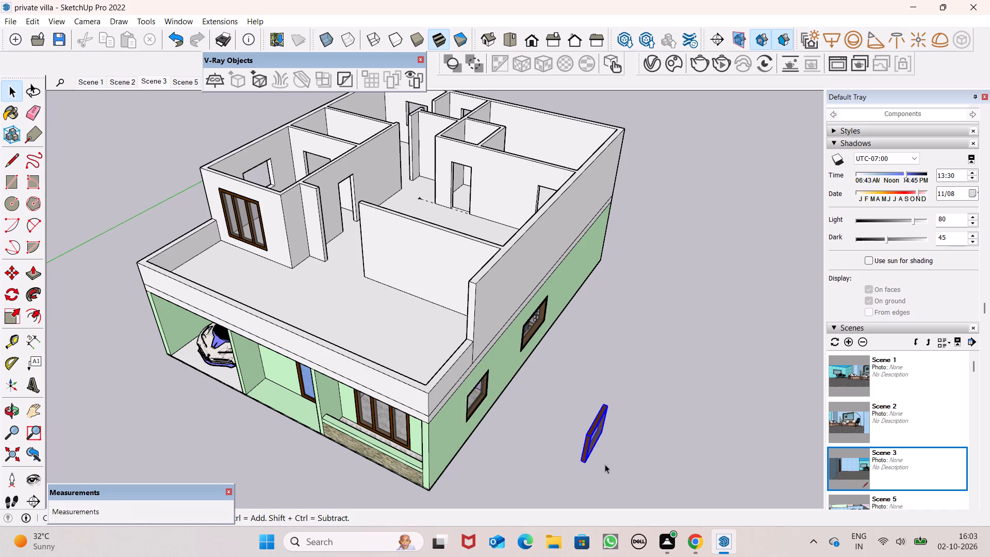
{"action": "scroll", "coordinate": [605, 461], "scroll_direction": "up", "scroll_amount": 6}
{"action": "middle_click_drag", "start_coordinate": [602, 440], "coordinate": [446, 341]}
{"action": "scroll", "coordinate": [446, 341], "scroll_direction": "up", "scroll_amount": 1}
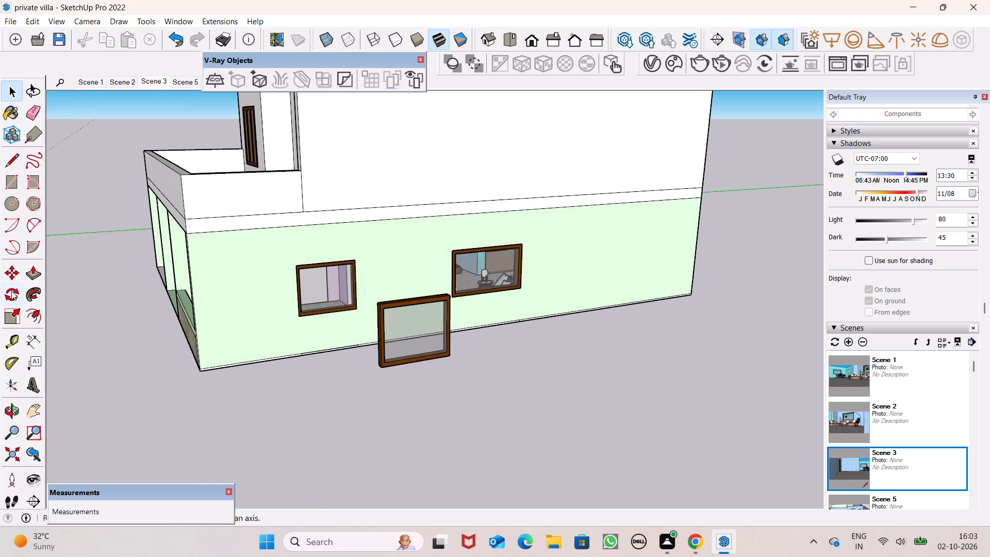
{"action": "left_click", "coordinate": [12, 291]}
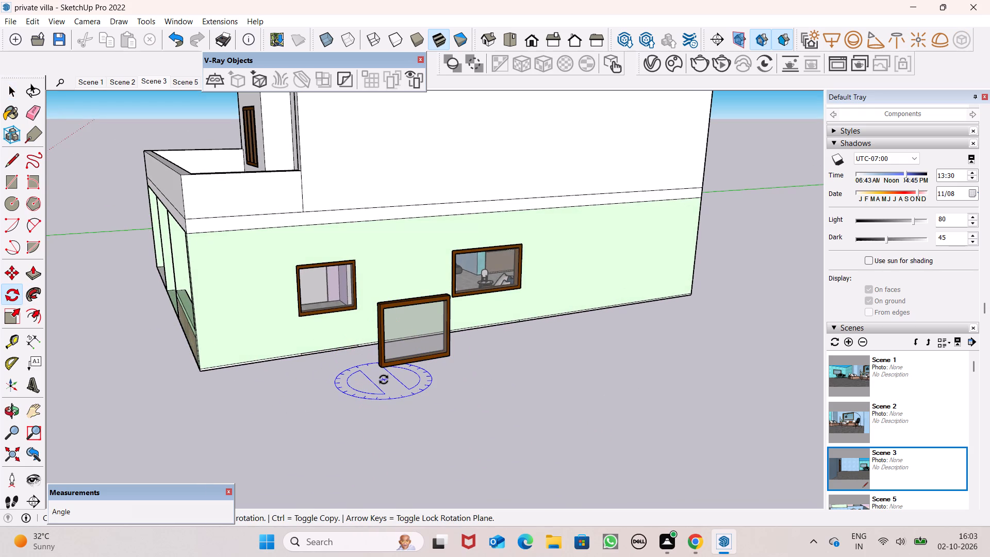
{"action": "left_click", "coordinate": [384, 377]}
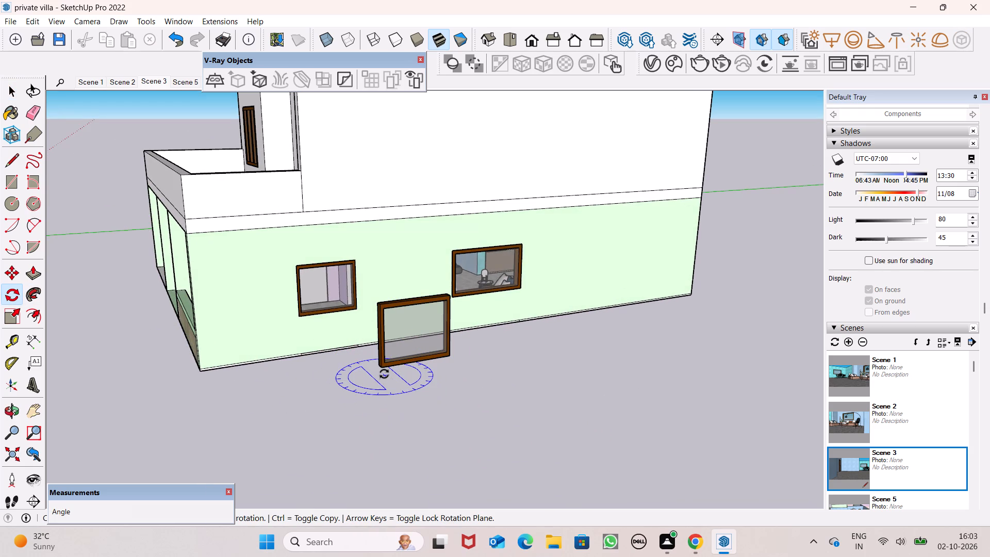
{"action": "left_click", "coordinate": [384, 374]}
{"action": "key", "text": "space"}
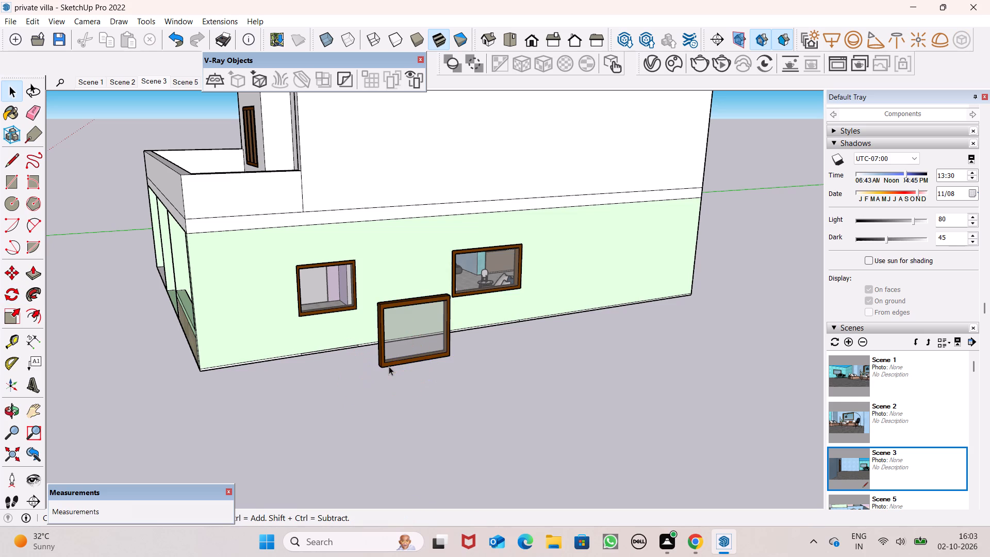
Rotate the copied single-pane frame 180 degrees in the horizontal plane so it faces the opposite direction.
{"action": "left_click", "coordinate": [387, 363]}
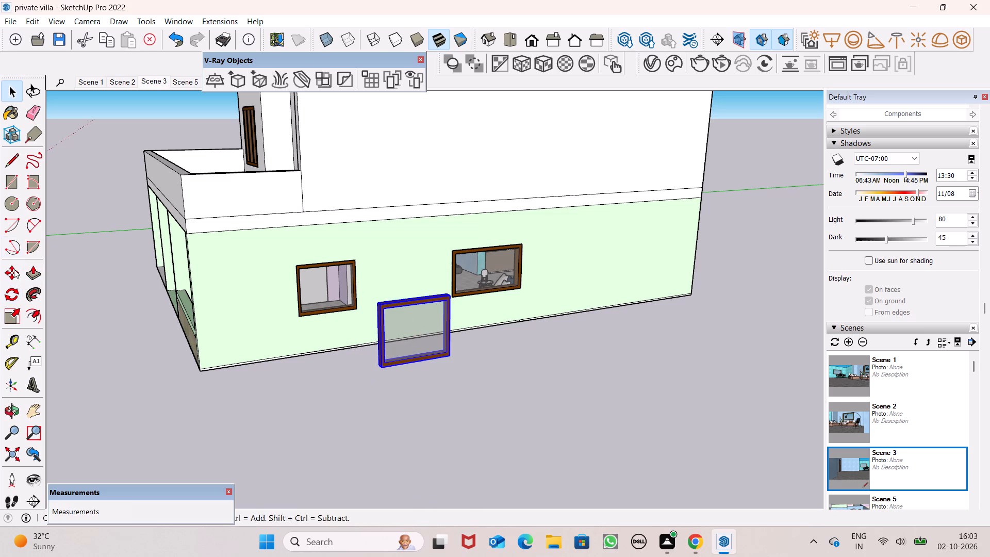
{"action": "left_click", "coordinate": [10, 296]}
{"action": "left_click", "coordinate": [383, 374]}
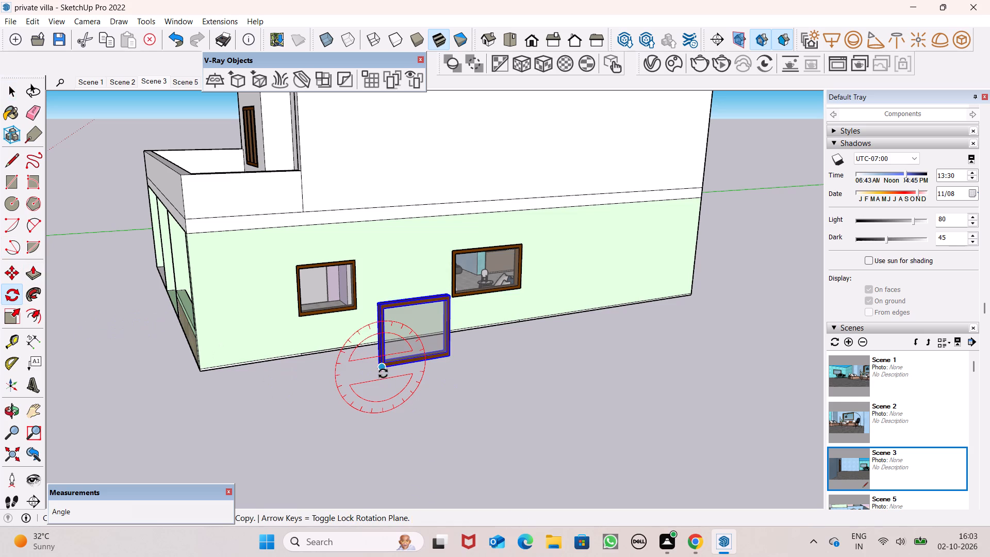
{"action": "key", "text": "space"}
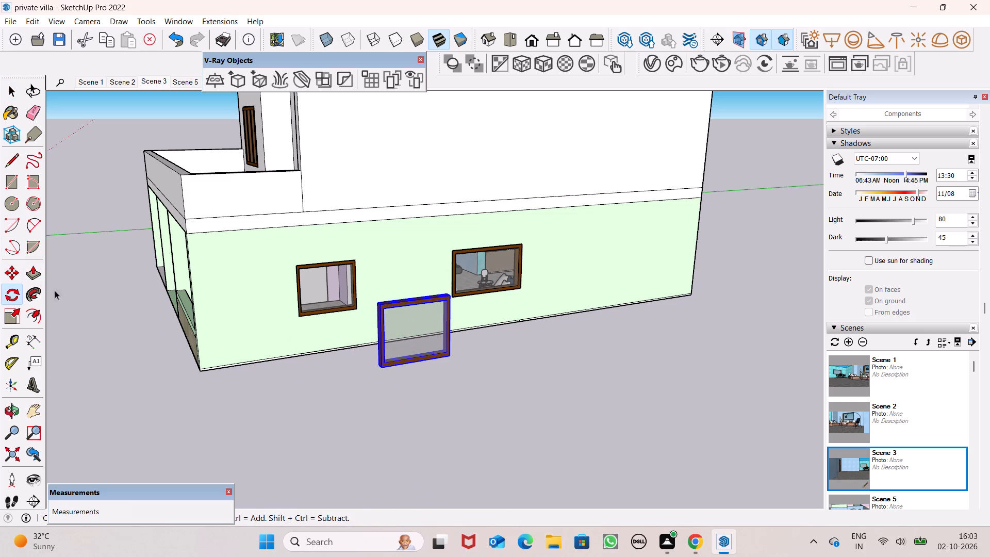
{"action": "left_click", "coordinate": [16, 301]}
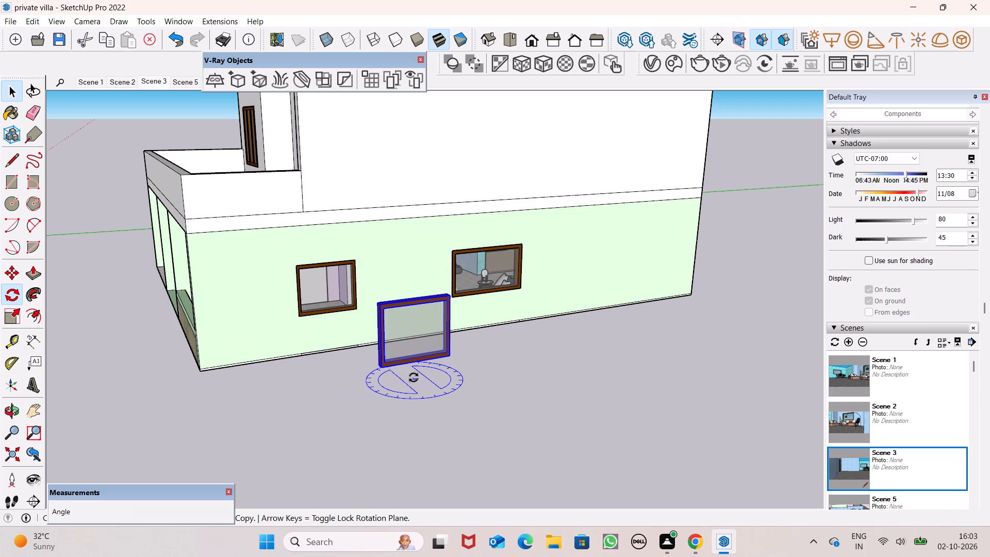
{"action": "left_click", "coordinate": [407, 374]}
{"action": "left_click", "coordinate": [432, 402]}
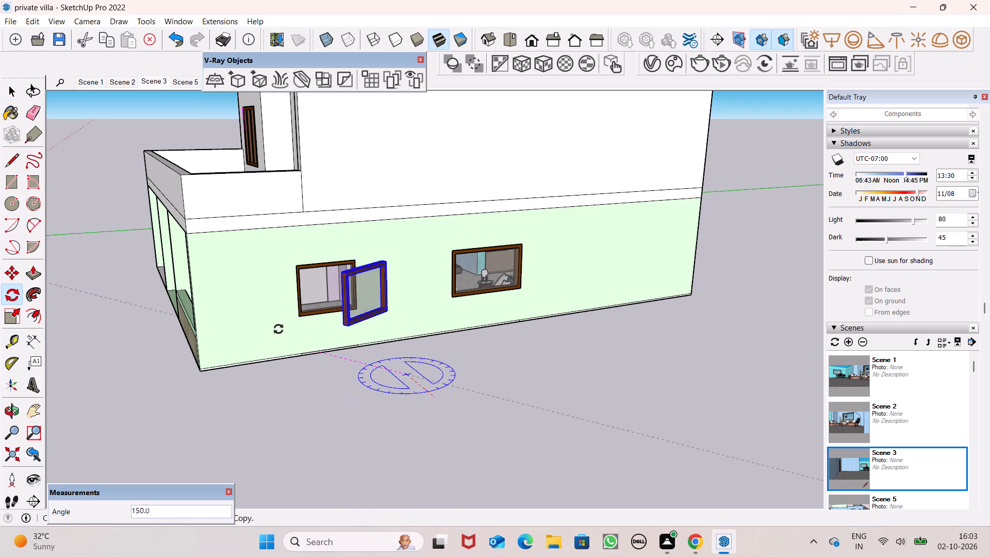
{"action": "left_click", "coordinate": [309, 306]}
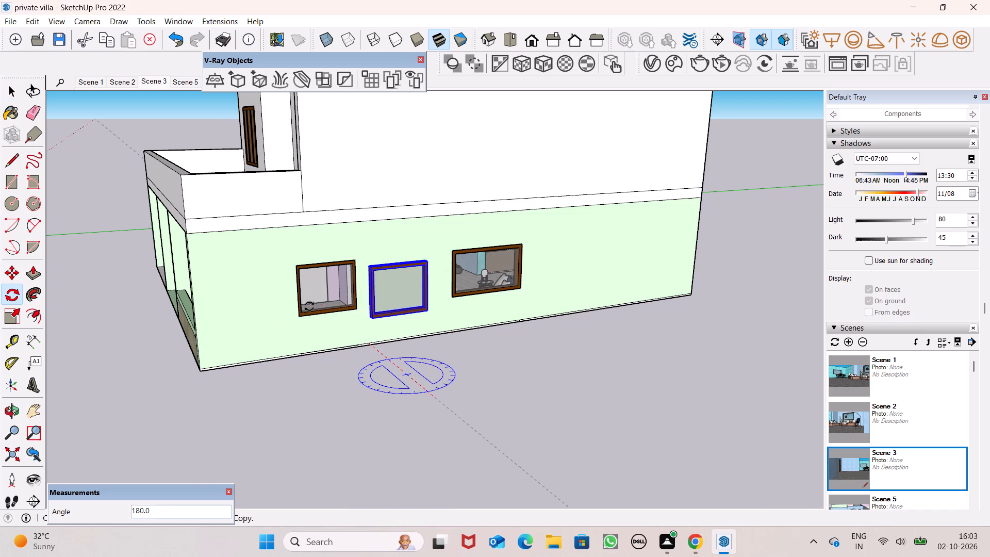
{"action": "key", "text": "space"}
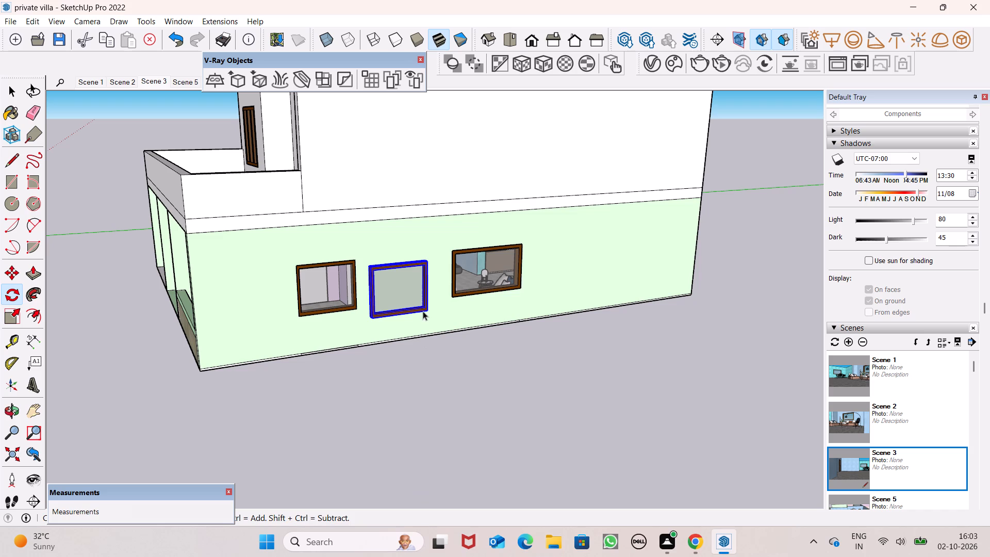
Move the rotated single-pane frame clear of the villa, out beyond its opposite side, the car-porch side.
{"action": "key", "text": "m"}
{"action": "key", "text": "Return"}
{"action": "scroll", "coordinate": [427, 317], "scroll_direction": "down", "scroll_amount": 14}
{"action": "middle_click_drag", "start_coordinate": [435, 364], "coordinate": [485, 376]}
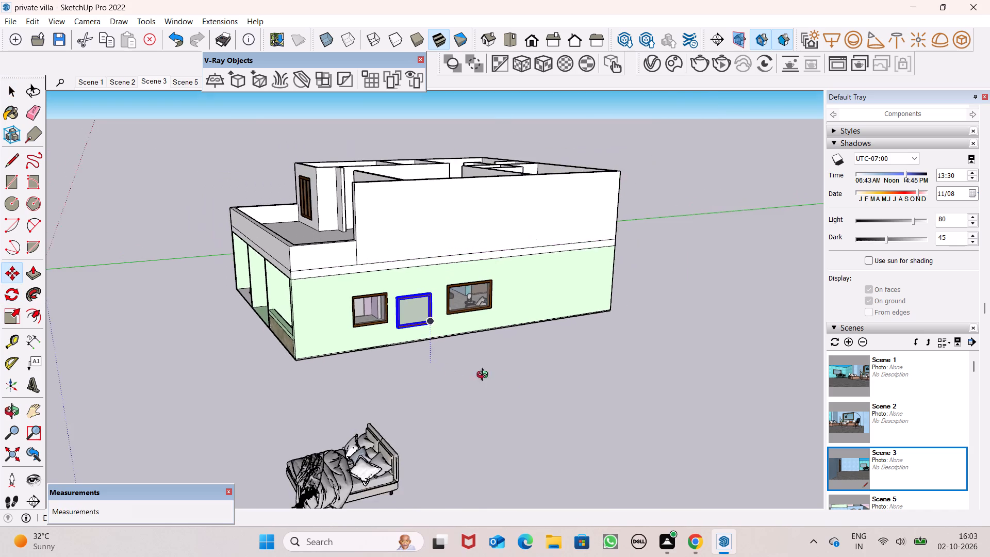
{"action": "middle_click_drag", "start_coordinate": [485, 376], "coordinate": [555, 386]}
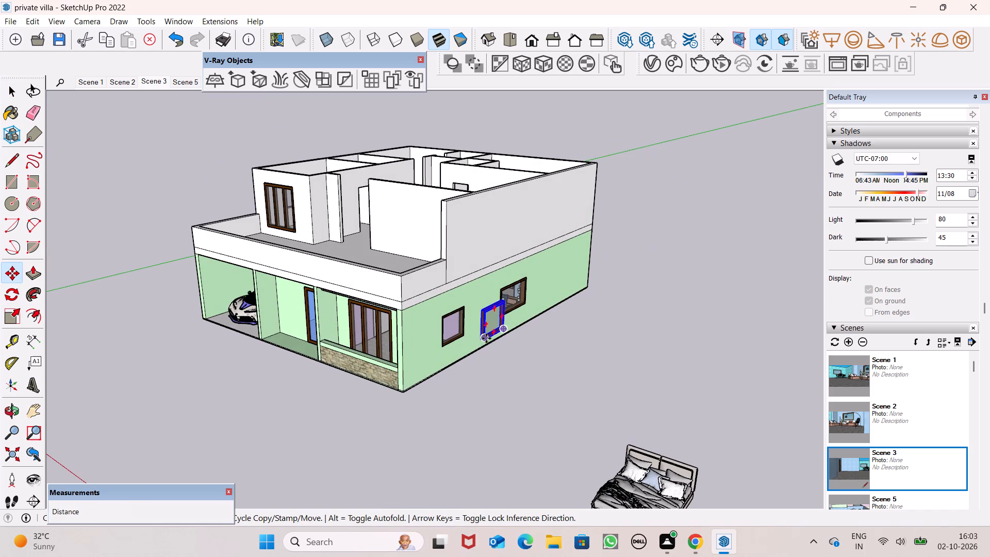
{"action": "left_click_drag", "start_coordinate": [486, 337], "coordinate": [156, 162]}
{"action": "left_click_drag", "start_coordinate": [156, 163], "coordinate": [164, 175]}
{"action": "middle_click_drag", "start_coordinate": [243, 226], "coordinate": [252, 230]}
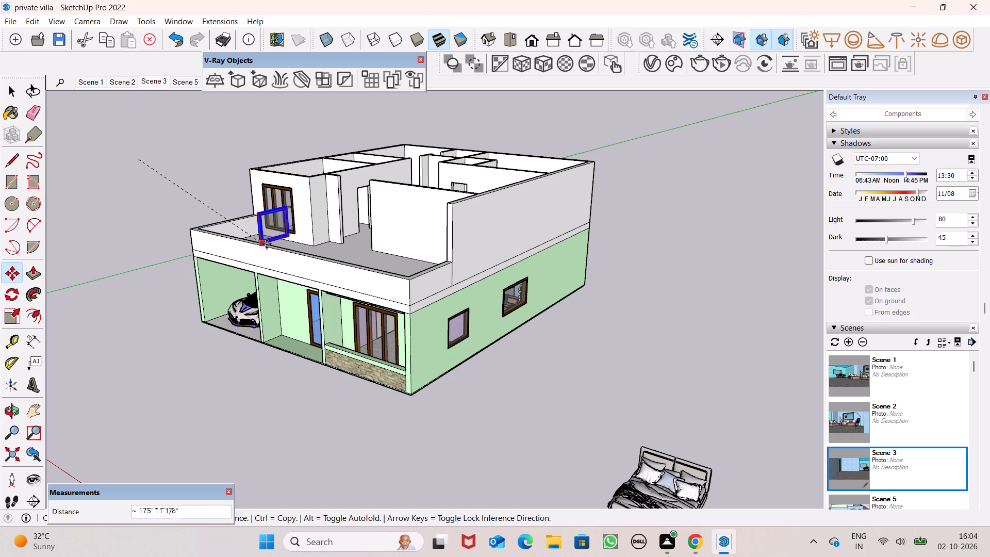
{"action": "left_click", "coordinate": [206, 200]}
{"action": "key", "text": "space"}
Move the single-pane frame about 71' 1/8" onto the window opening in the upper floor's outer side wall, and deselect it.
{"action": "middle_click_drag", "start_coordinate": [233, 225], "coordinate": [252, 244]}
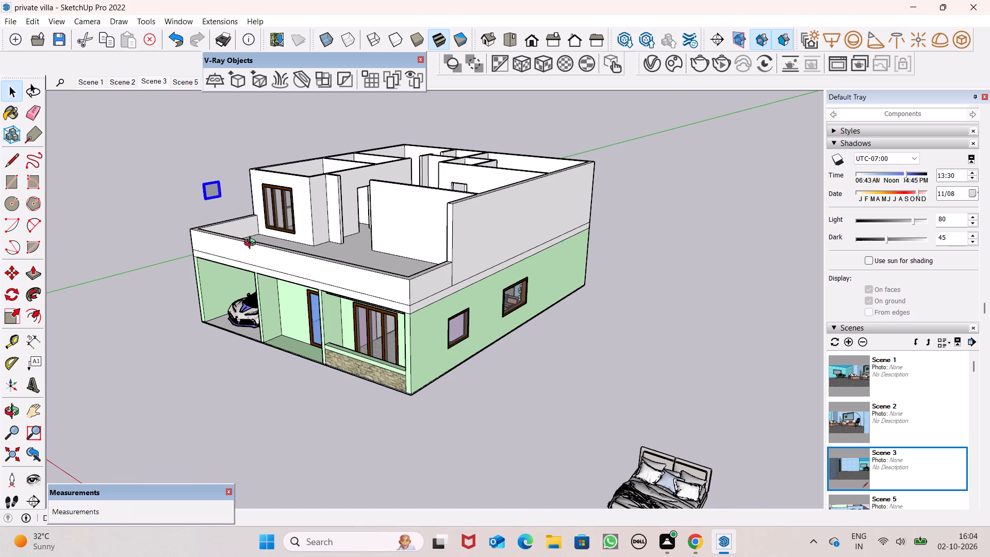
{"action": "middle_click_drag", "start_coordinate": [252, 244], "coordinate": [580, 250]}
{"action": "scroll", "coordinate": [519, 223], "scroll_direction": "down", "scroll_amount": 3}
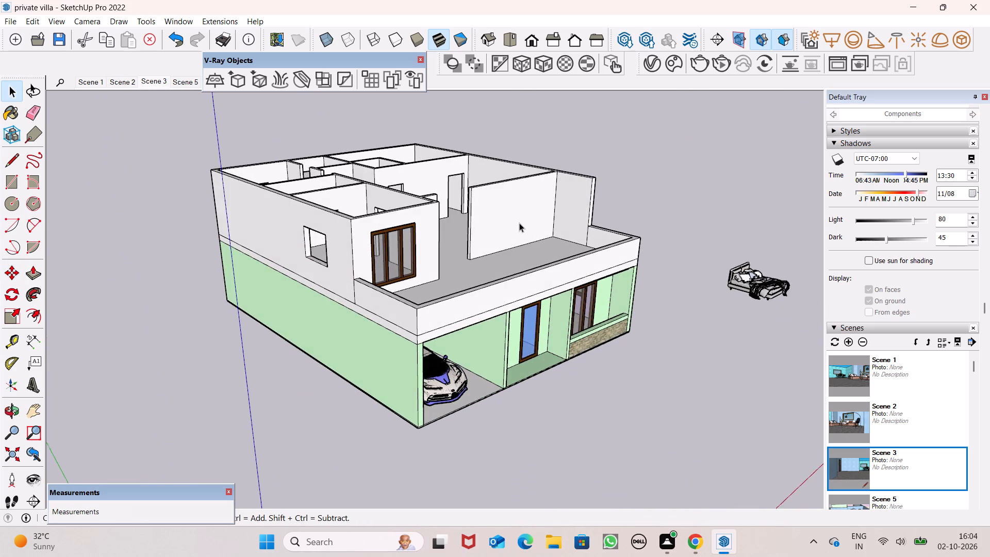
{"action": "scroll", "coordinate": [519, 223], "scroll_direction": "down", "scroll_amount": 12}
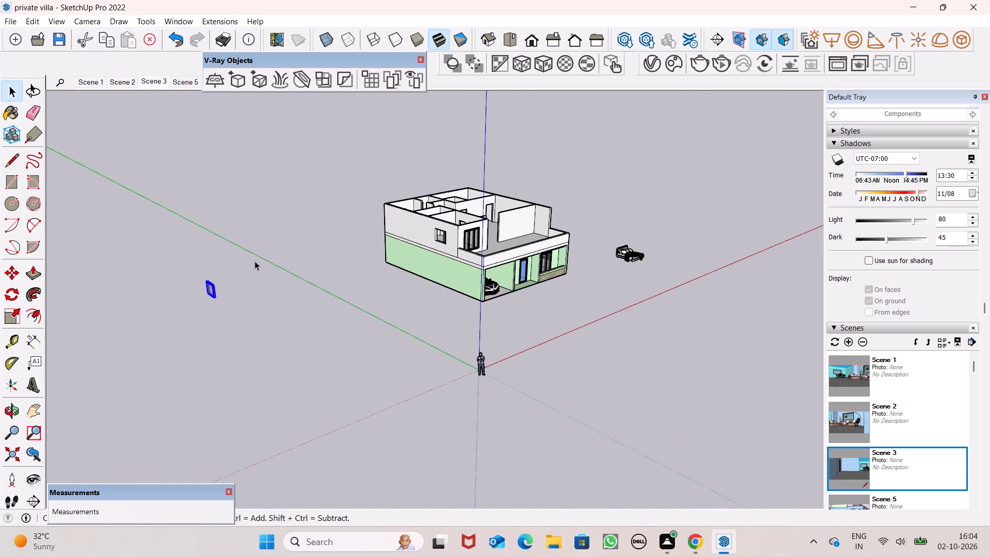
{"action": "scroll", "coordinate": [254, 258], "scroll_direction": "up", "scroll_amount": 8}
{"action": "key", "text": "m"}
{"action": "key", "text": "Return"}
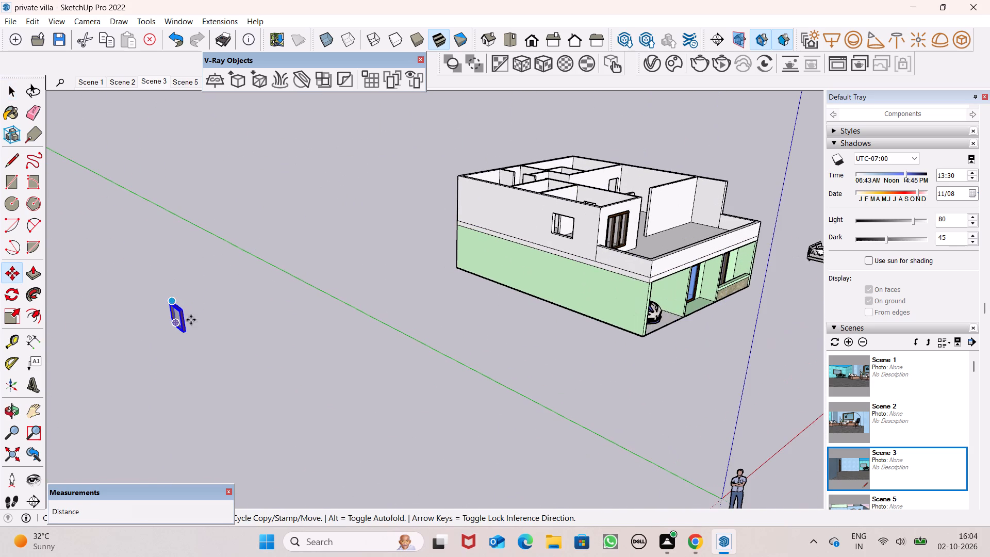
{"action": "left_click_drag", "start_coordinate": [186, 336], "coordinate": [536, 247]}
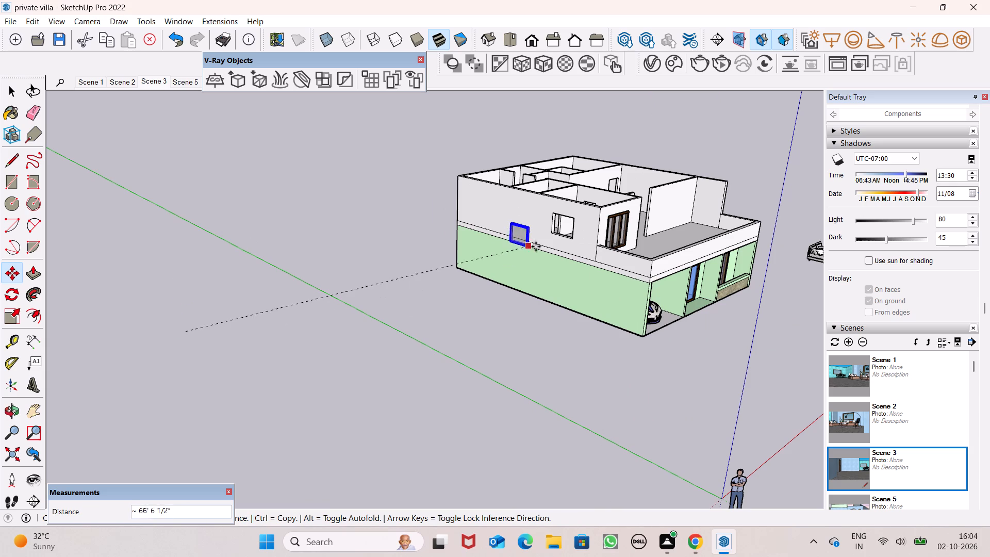
{"action": "left_click_drag", "start_coordinate": [536, 247], "coordinate": [572, 237]}
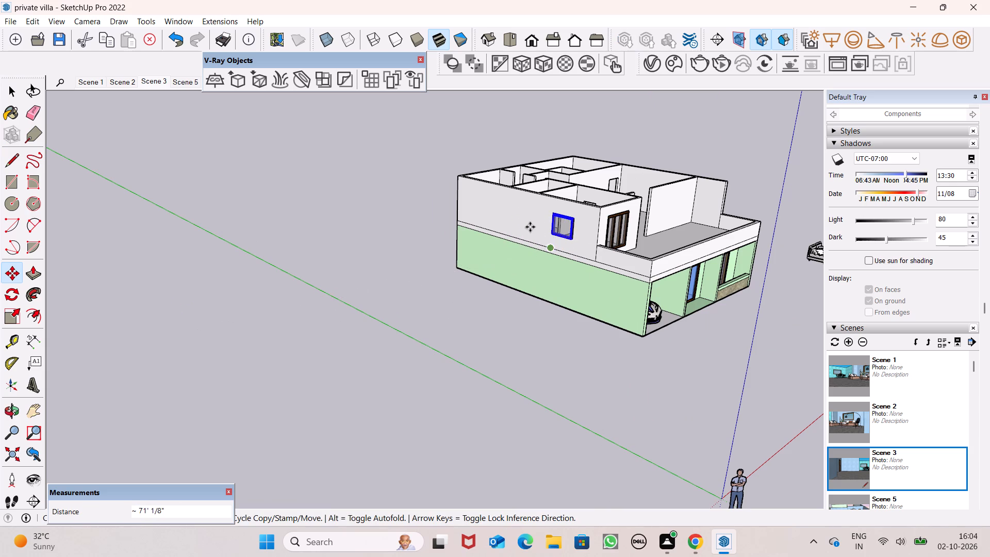
{"action": "scroll", "coordinate": [530, 225], "scroll_direction": "up", "scroll_amount": 8}
{"action": "scroll", "coordinate": [542, 217], "scroll_direction": "up", "scroll_amount": 18}
{"action": "scroll", "coordinate": [614, 335], "scroll_direction": "up", "scroll_amount": 1}
{"action": "middle_click_drag", "start_coordinate": [614, 337], "coordinate": [616, 341]}
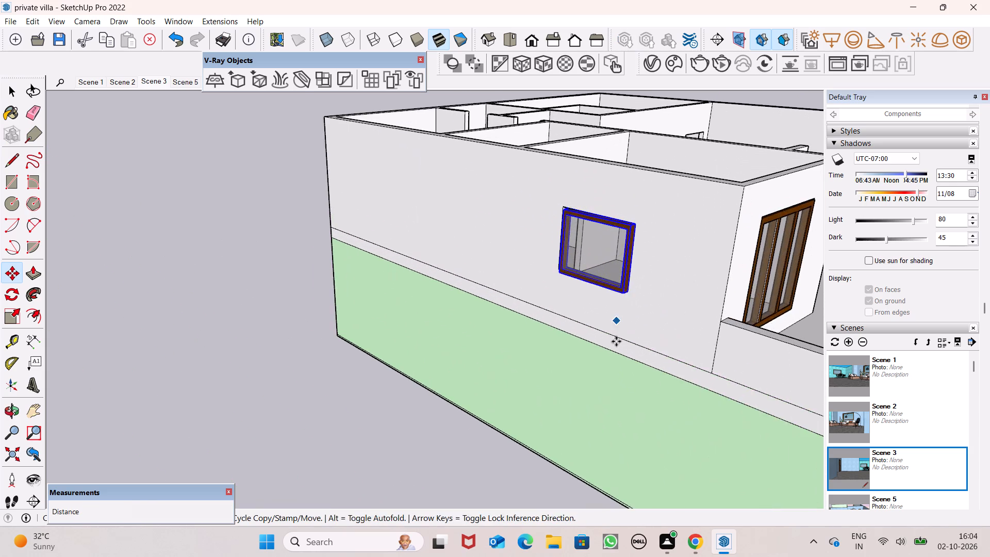
{"action": "middle_click_drag", "start_coordinate": [616, 341], "coordinate": [733, 356]}
{"action": "key", "text": "space"}
{"action": "left_click", "coordinate": [237, 250]}
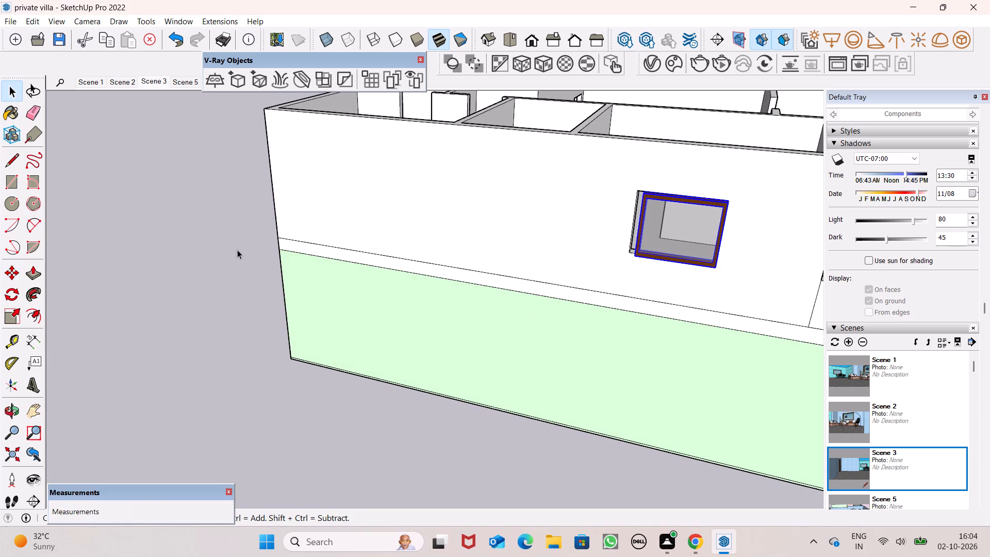
Move the single-pane frame about 5 3/16" into the wall, aligning its lower corner with the window opening's lower corner.
{"action": "scroll", "coordinate": [552, 129], "scroll_direction": "up", "scroll_amount": 7}
{"action": "scroll", "coordinate": [811, 263], "scroll_direction": "up", "scroll_amount": 1}
{"action": "middle_click_drag", "start_coordinate": [812, 261], "coordinate": [680, 259]}
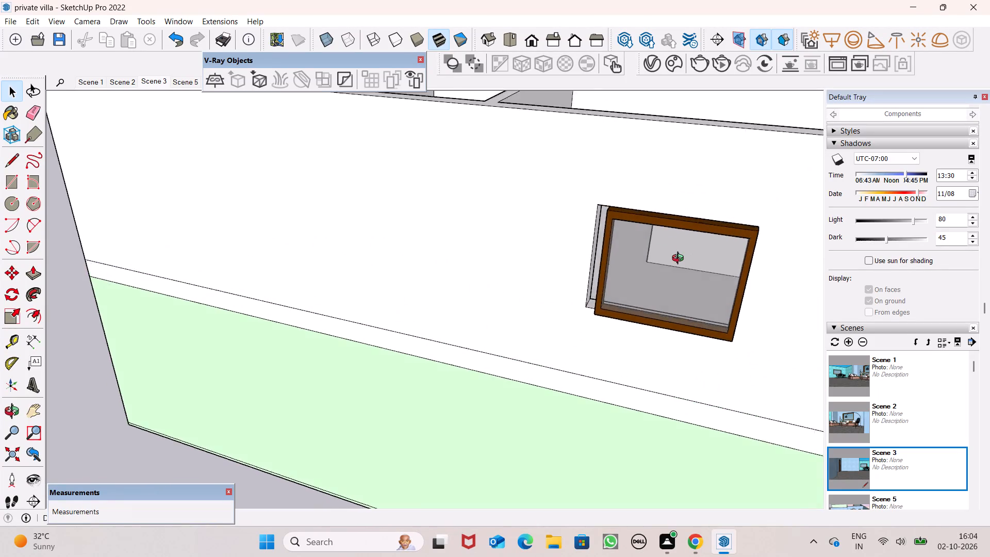
{"action": "middle_click_drag", "start_coordinate": [680, 259], "coordinate": [665, 266]}
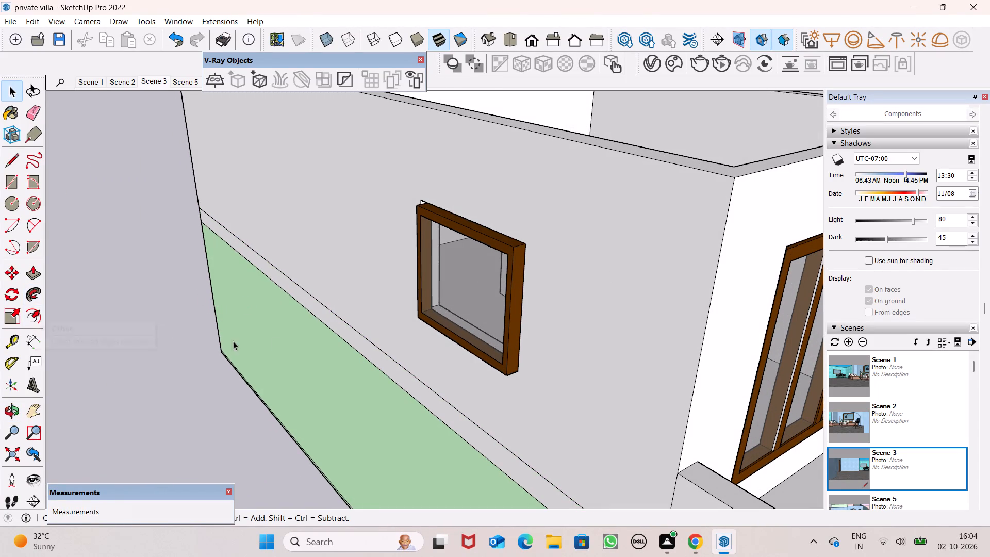
{"action": "left_click", "coordinate": [511, 355]}
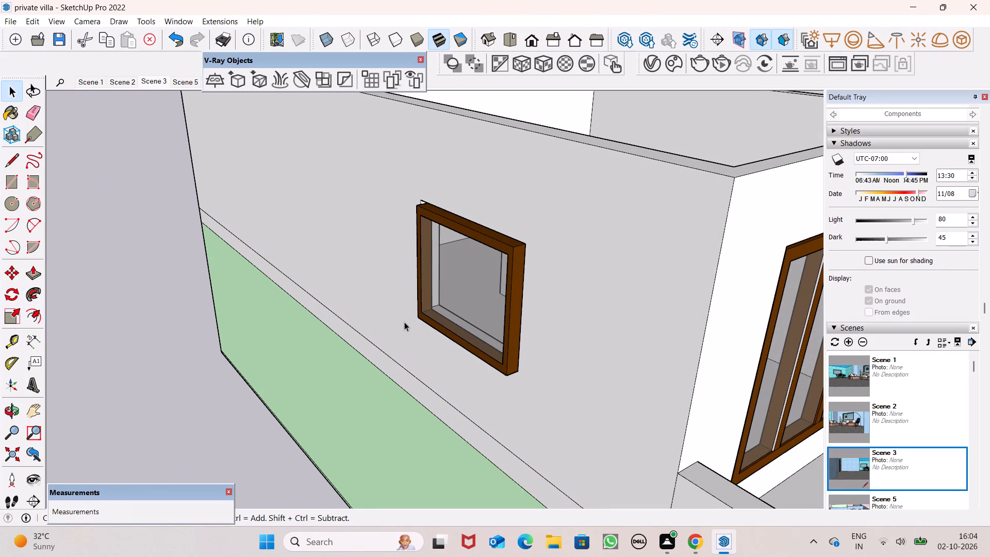
{"action": "key", "text": "m"}
{"action": "key", "text": "Return"}
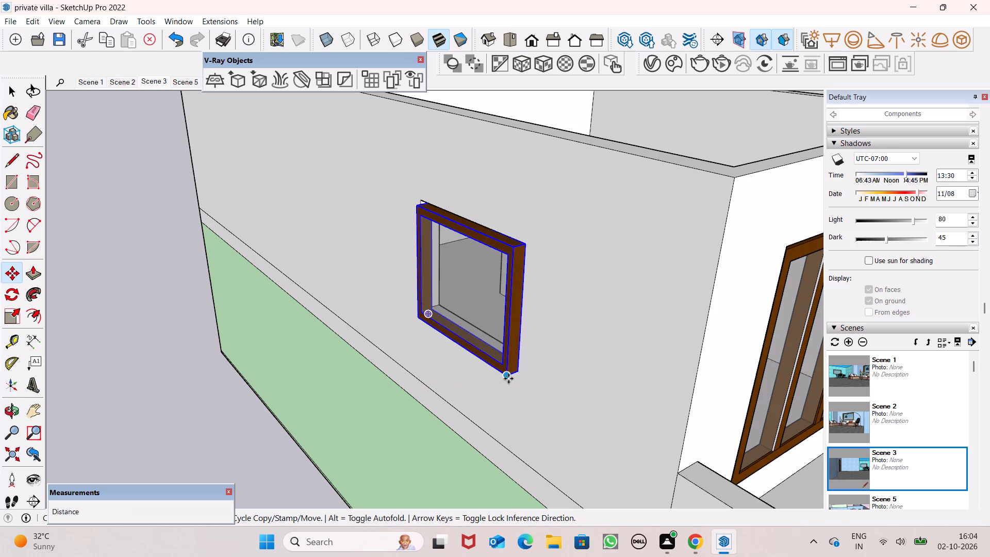
{"action": "left_click_drag", "start_coordinate": [508, 377], "coordinate": [522, 369]}
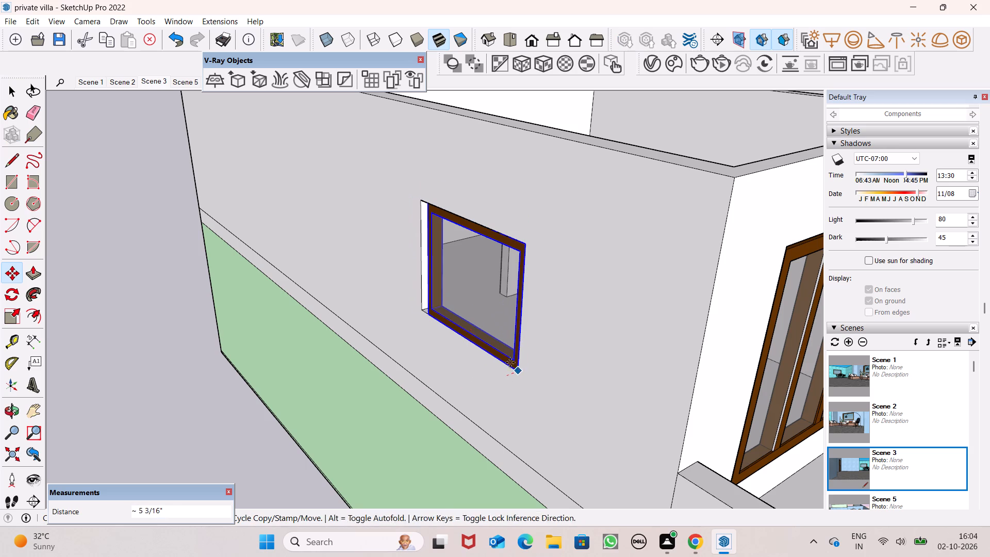
{"action": "key", "text": "space"}
Scale the single-pane frame sideways to fill the full width of the window opening in the upper floor's outer side wall, and deselect it.
{"action": "middle_click_drag", "start_coordinate": [430, 345], "coordinate": [555, 339]}
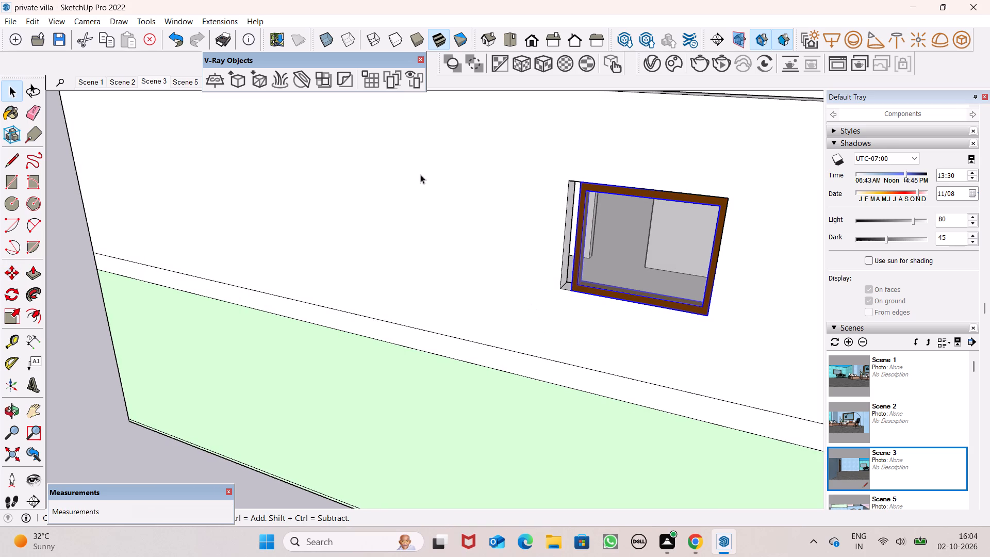
{"action": "left_click_drag", "start_coordinate": [18, 326], "coordinate": [27, 322]}
{"action": "left_click", "coordinate": [18, 322]}
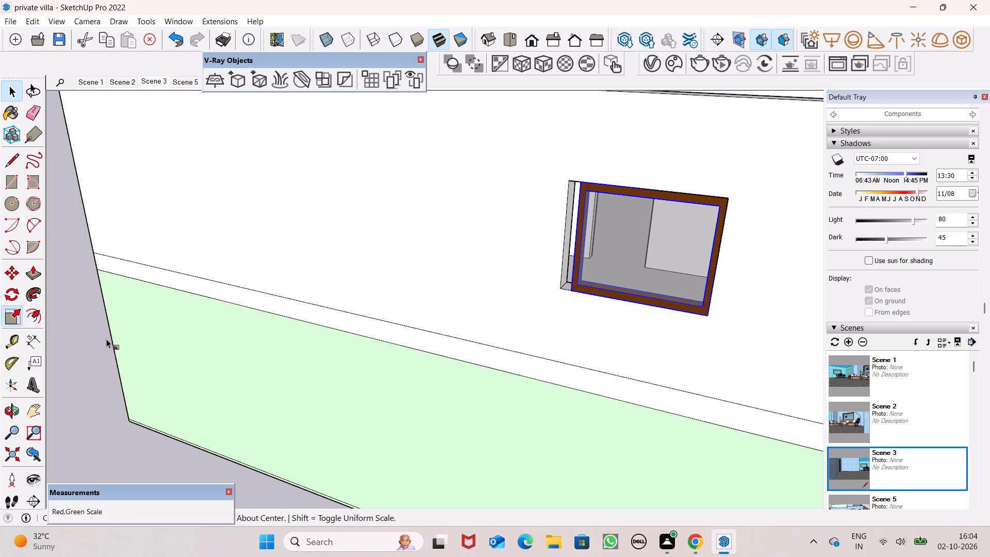
{"action": "middle_click_drag", "start_coordinate": [565, 273], "coordinate": [587, 277]}
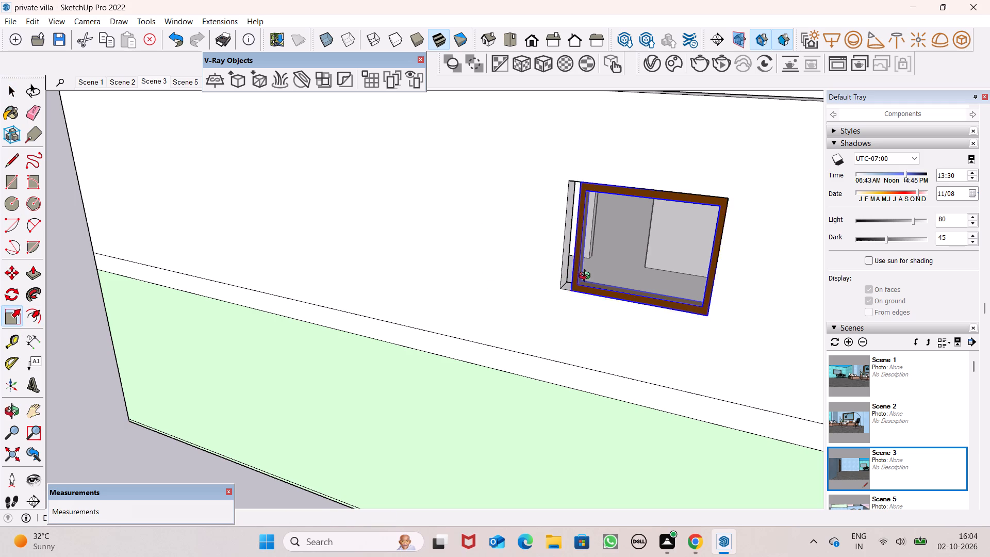
{"action": "middle_click_drag", "start_coordinate": [587, 277], "coordinate": [669, 282]}
{"action": "scroll", "coordinate": [685, 227], "scroll_direction": "up", "scroll_amount": 17}
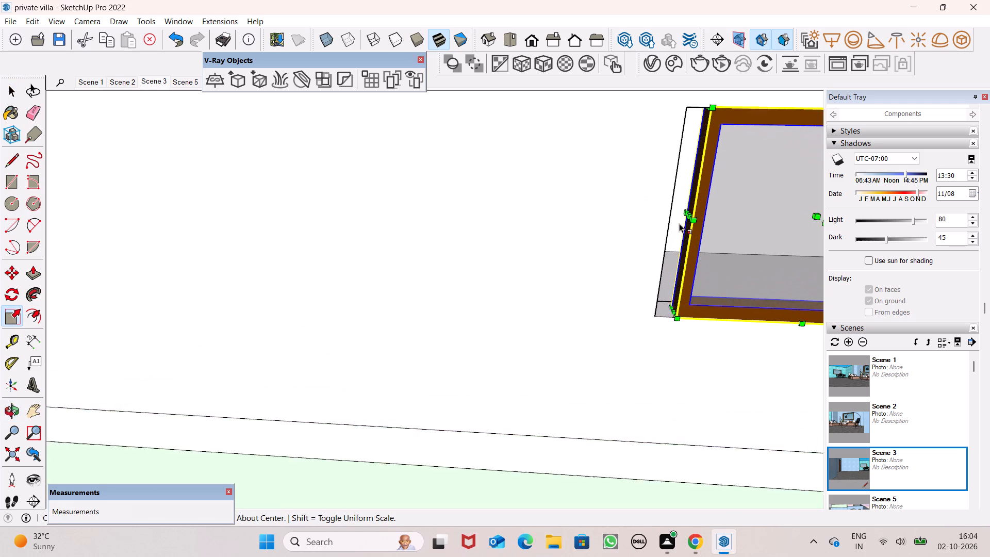
{"action": "scroll", "coordinate": [679, 223], "scroll_direction": "up", "scroll_amount": 2}
{"action": "left_click_drag", "start_coordinate": [696, 213], "coordinate": [662, 214]}
{"action": "key", "text": "space"}
{"action": "key", "text": "space"}
{"action": "scroll", "coordinate": [595, 267], "scroll_direction": "down", "scroll_amount": 13}
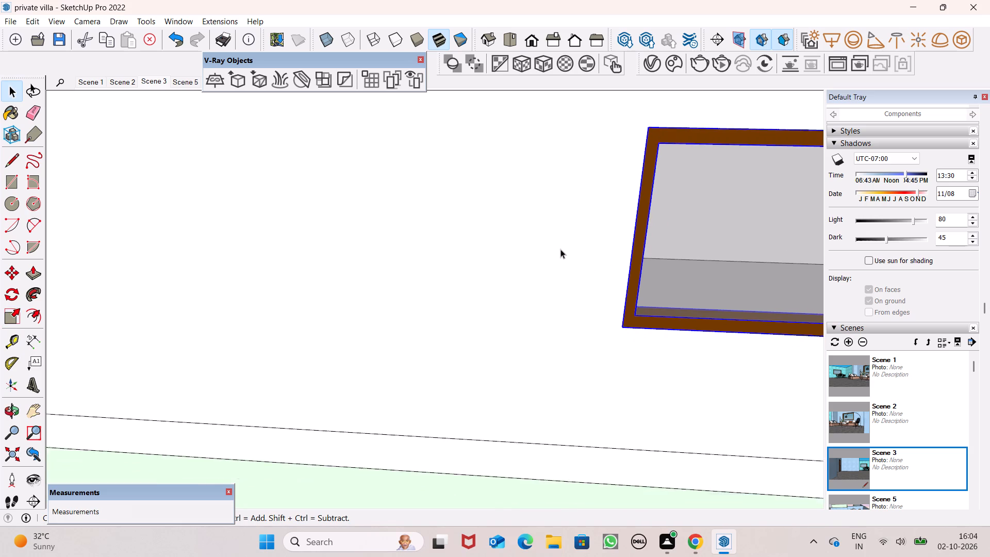
{"action": "scroll", "coordinate": [560, 249], "scroll_direction": "down", "scroll_amount": 20}
{"action": "scroll", "coordinate": [560, 249], "scroll_direction": "down", "scroll_amount": 19}
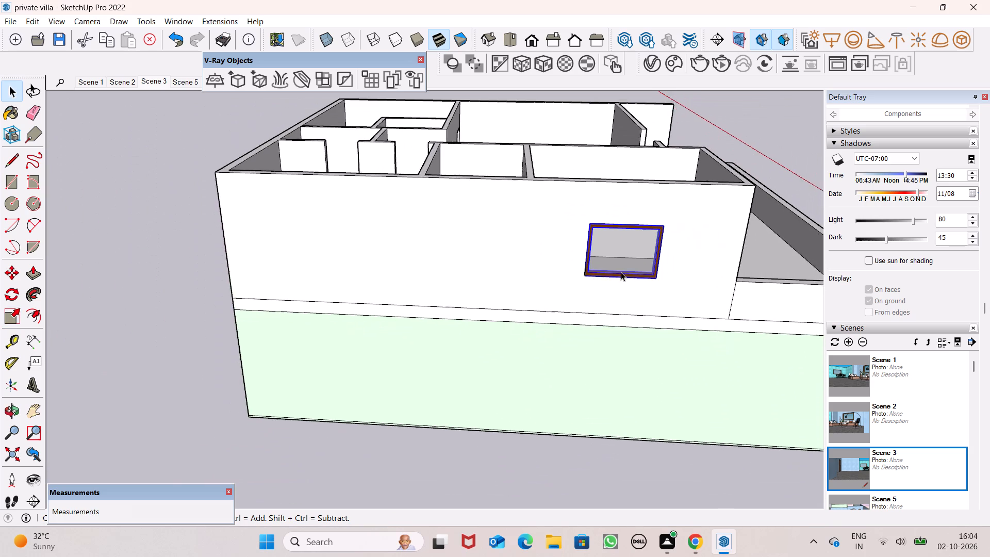
{"action": "scroll", "coordinate": [621, 272], "scroll_direction": "down", "scroll_amount": 7}
{"action": "scroll", "coordinate": [475, 254], "scroll_direction": "down", "scroll_amount": 5}
{"action": "left_click", "coordinate": [118, 216]}
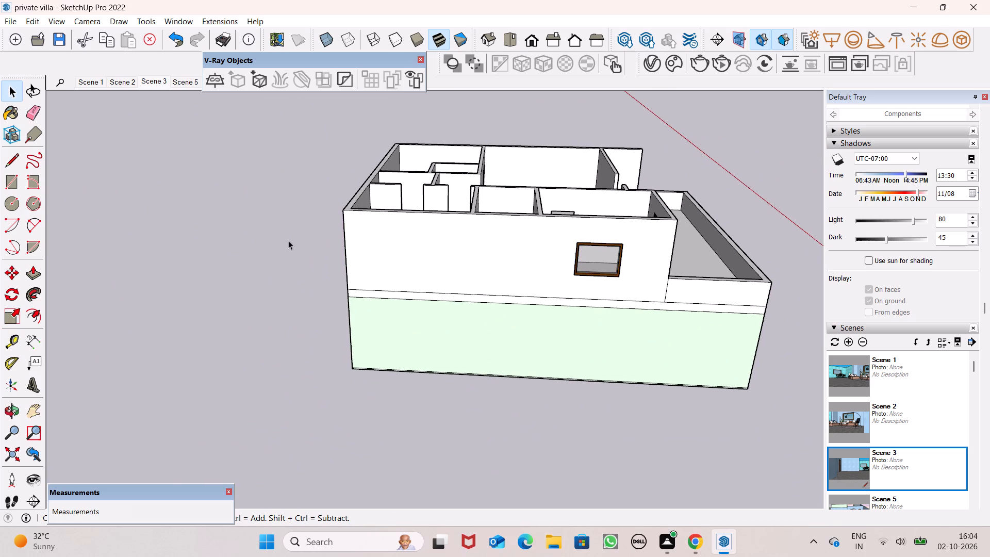
Copy the ground-floor window frame from the wall with the wooden door straight out in front of the villa, and deselect the copy.
{"action": "middle_click_drag", "start_coordinate": [288, 240], "coordinate": [731, 224]}
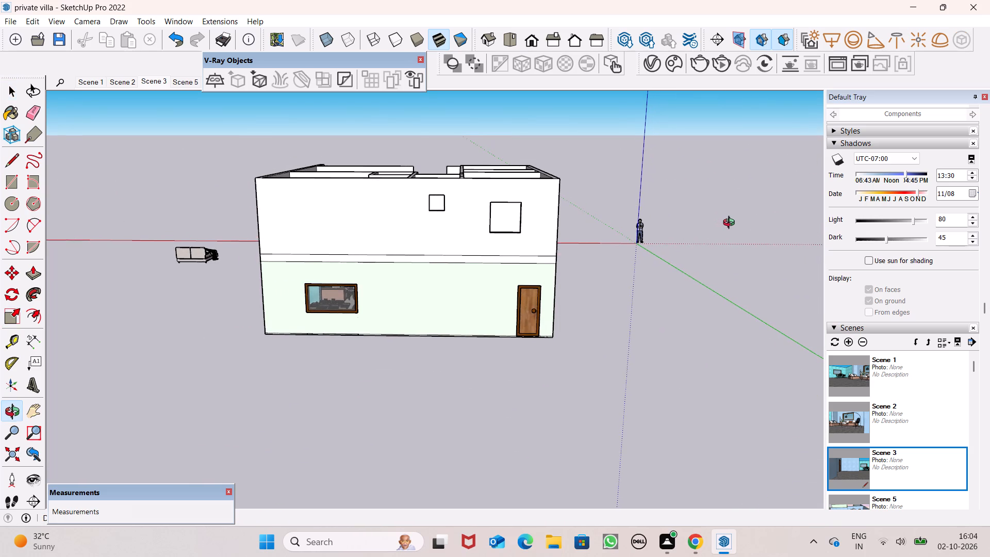
{"action": "middle_click_drag", "start_coordinate": [530, 317], "coordinate": [369, 383]}
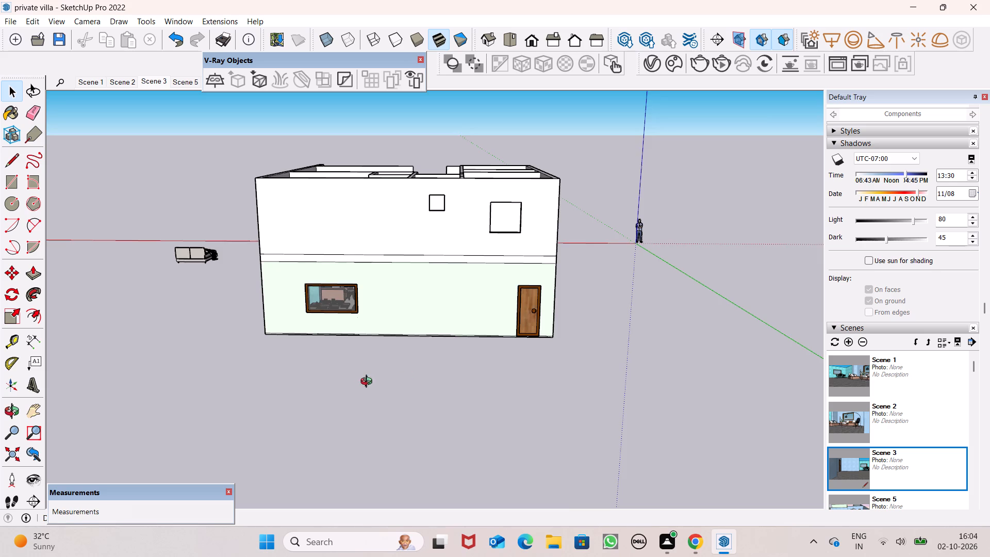
{"action": "middle_click_drag", "start_coordinate": [369, 383], "coordinate": [482, 341]}
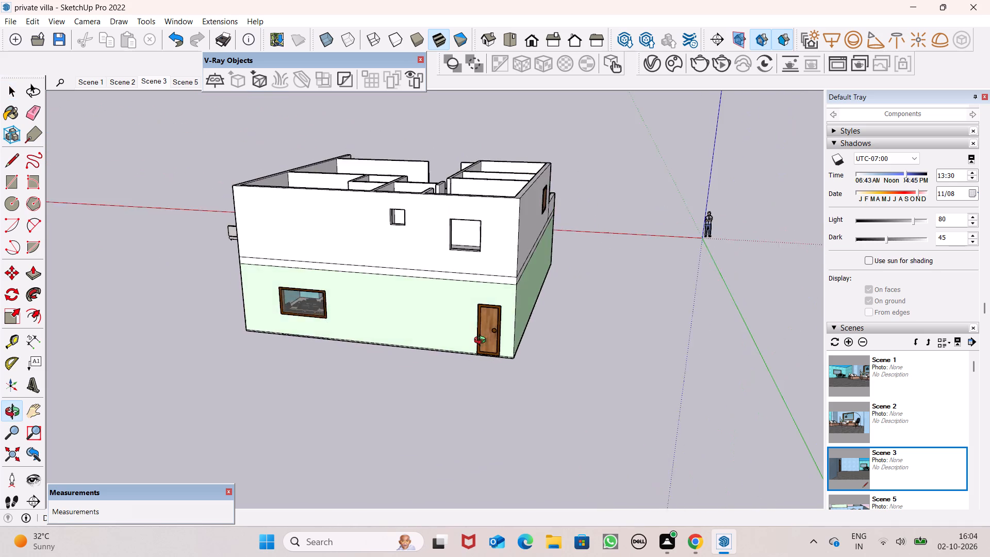
{"action": "middle_click_drag", "start_coordinate": [482, 341], "coordinate": [505, 327]}
{"action": "left_click", "coordinate": [318, 293]}
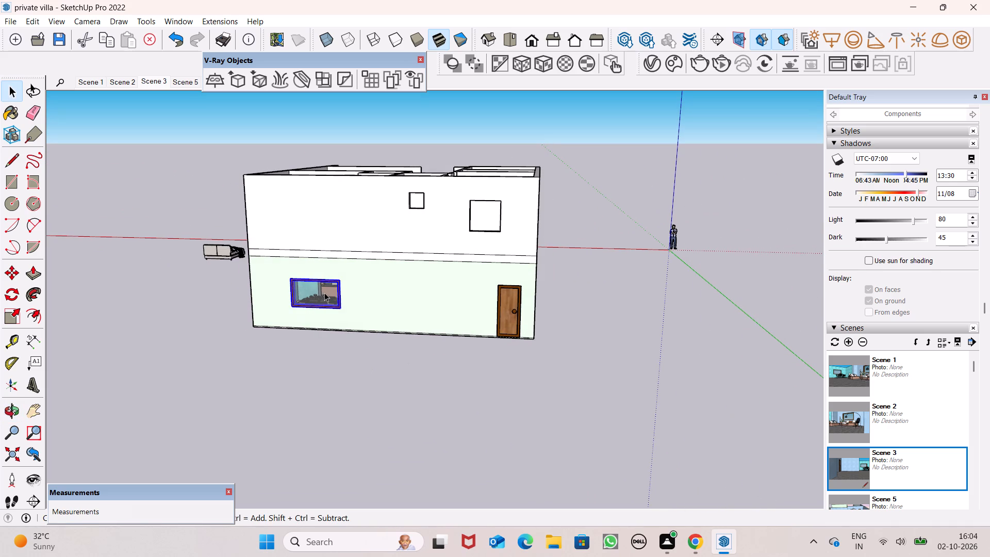
{"action": "key", "text": "m"}
{"action": "key", "text": "Return"}
{"action": "left_click_drag", "start_coordinate": [324, 294], "coordinate": [364, 332]}
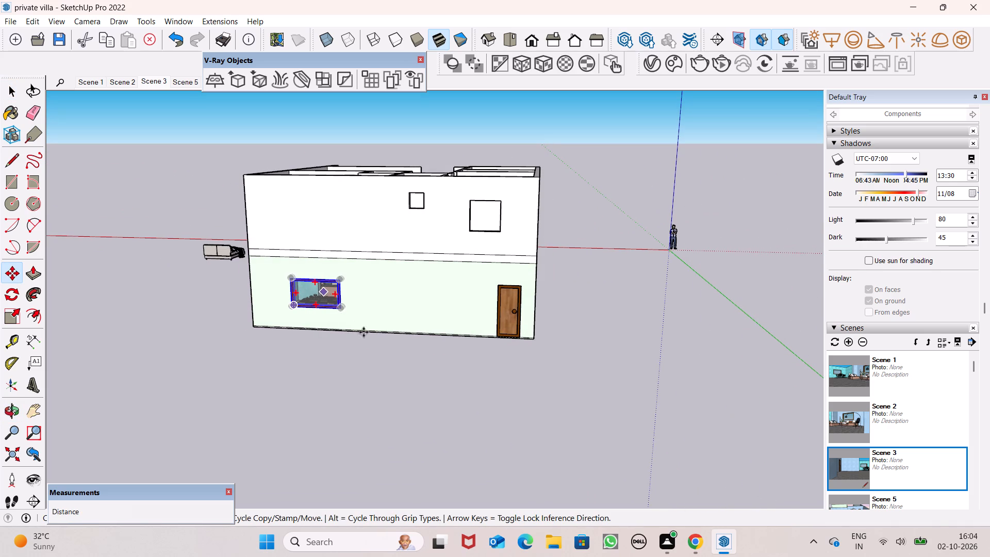
{"action": "left_click_drag", "start_coordinate": [364, 332], "coordinate": [344, 396]}
{"action": "left_click_drag", "start_coordinate": [344, 396], "coordinate": [337, 394]}
{"action": "key", "text": "space"}
{"action": "left_click", "coordinate": [257, 336]}
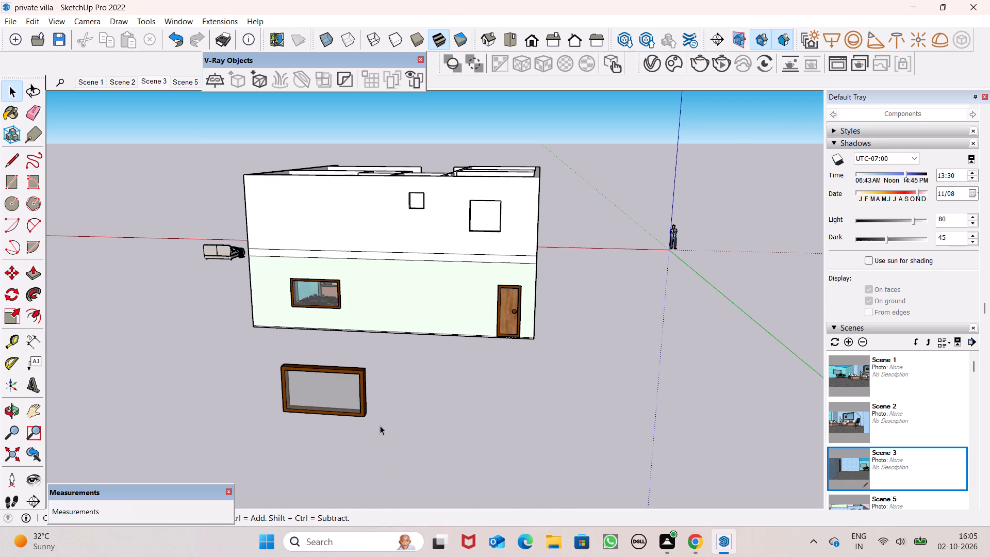
Scale the copied window frame down uniformly from its upper corner to well under its copied size.
{"action": "scroll", "coordinate": [314, 386], "scroll_direction": "up", "scroll_amount": 6}
{"action": "left_click", "coordinate": [394, 410]}
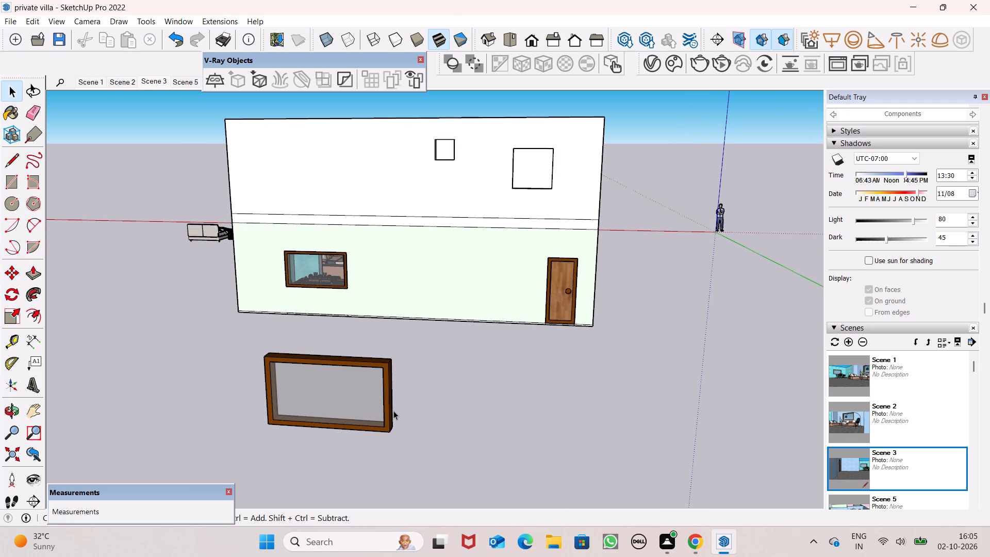
{"action": "left_click", "coordinate": [399, 396]}
{"action": "double_click", "coordinate": [391, 396]}
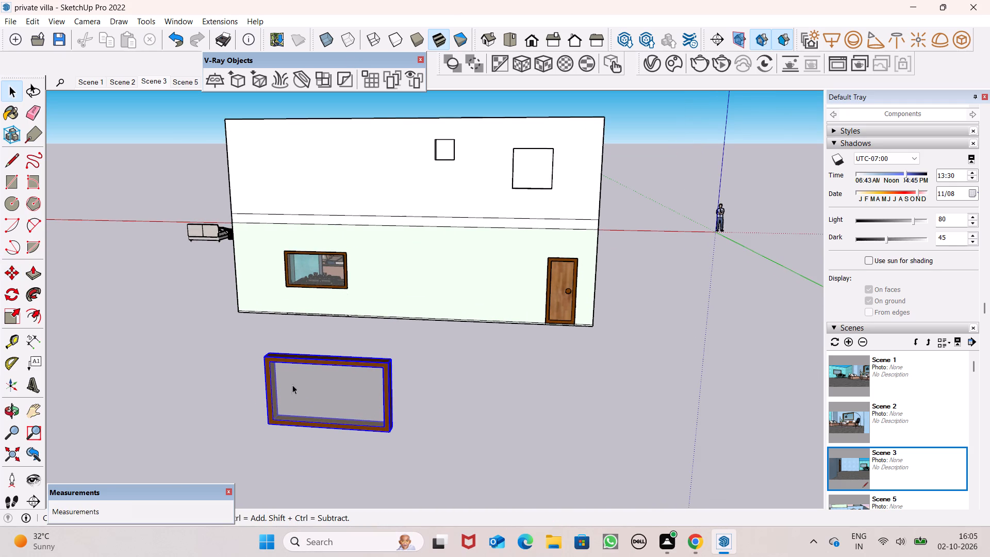
{"action": "left_click", "coordinate": [555, 406]}
{"action": "left_click", "coordinate": [492, 426]}
{"action": "left_click", "coordinate": [395, 390]}
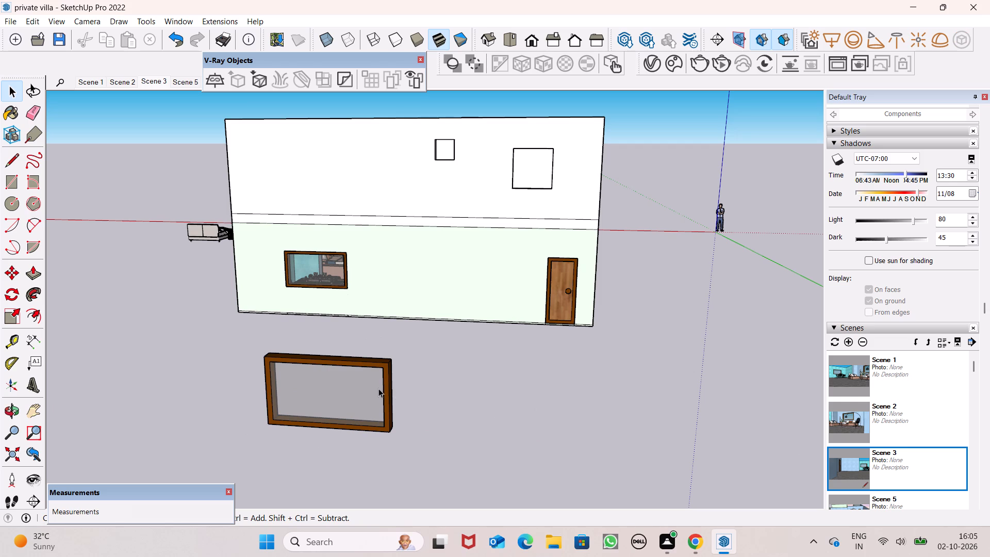
{"action": "left_click", "coordinate": [378, 388]}
{"action": "left_click", "coordinate": [19, 319]}
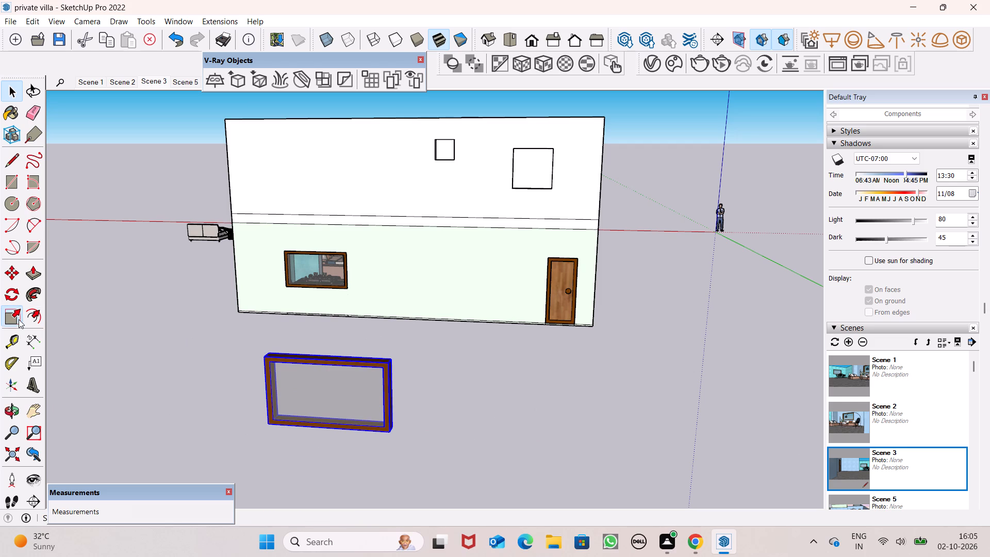
{"action": "left_click_drag", "start_coordinate": [259, 355], "coordinate": [318, 392]}
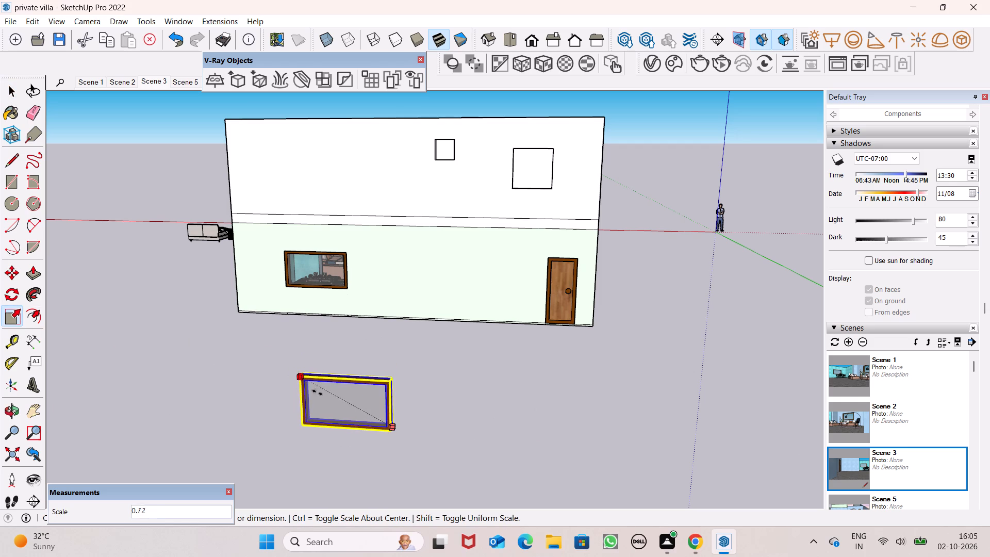
{"action": "left_click_drag", "start_coordinate": [318, 392], "coordinate": [348, 401]}
{"action": "left_click", "coordinate": [439, 419]}
{"action": "key", "text": "space"}
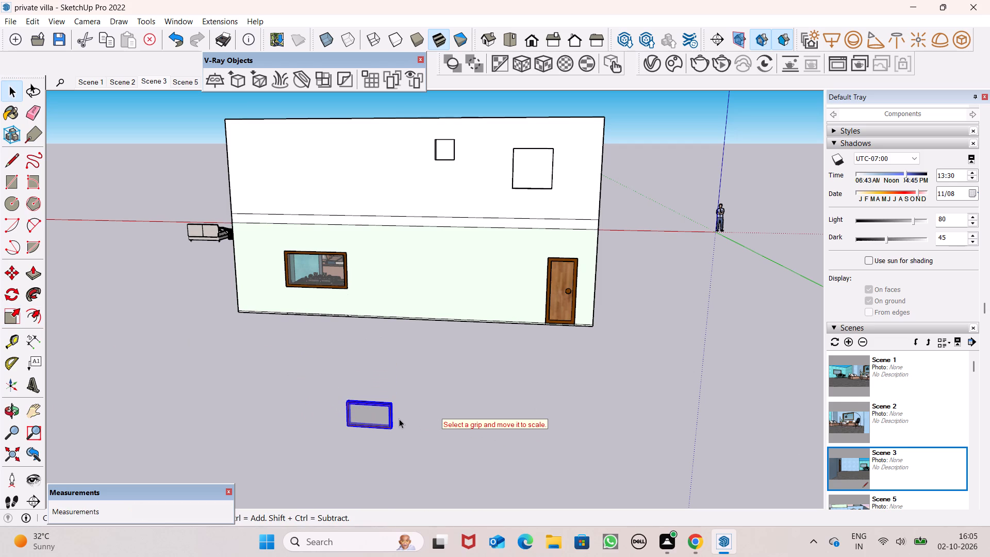
Move the reduced frame up to the larger upper-floor opening above the door, seating it into the lower corner nearest the villa's corner.
{"action": "key", "text": "m"}
{"action": "key", "text": "Return"}
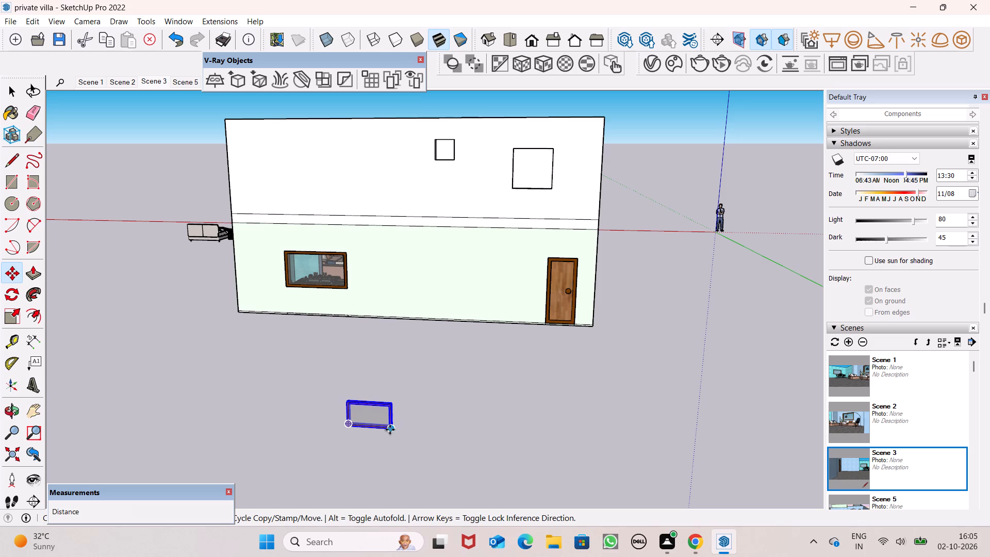
{"action": "left_click_drag", "start_coordinate": [390, 428], "coordinate": [547, 181]}
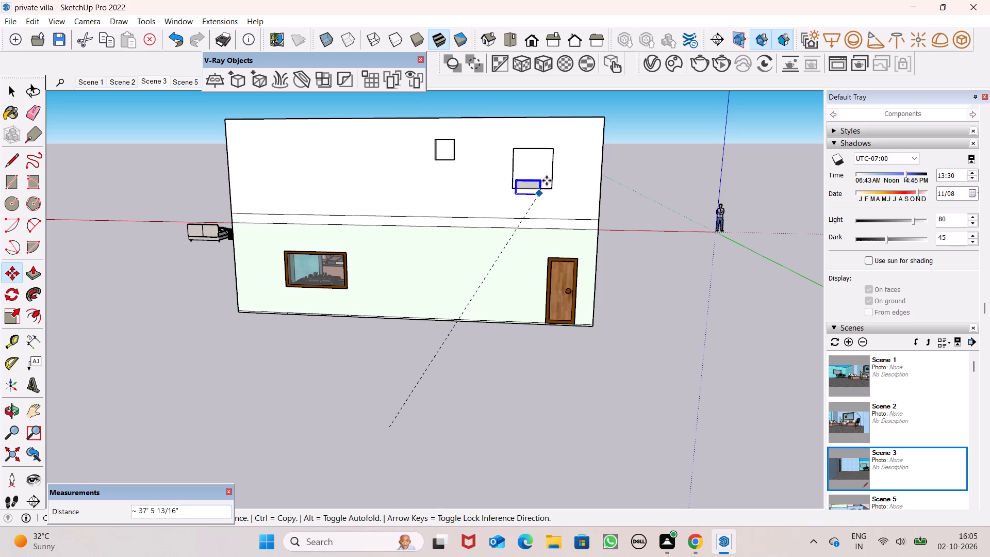
{"action": "left_click_drag", "start_coordinate": [547, 181], "coordinate": [552, 185]}
{"action": "scroll", "coordinate": [546, 155], "scroll_direction": "up", "scroll_amount": 10}
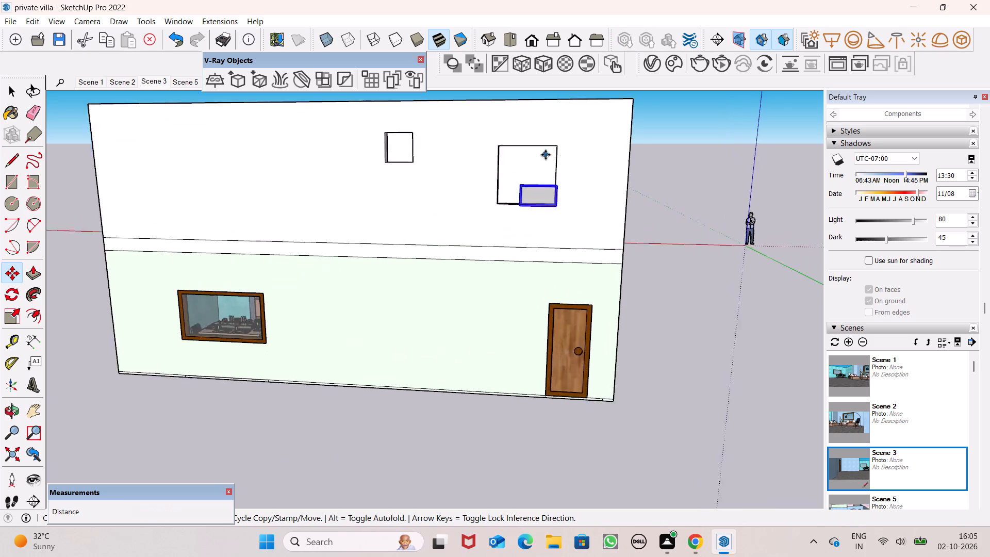
{"action": "scroll", "coordinate": [546, 155], "scroll_direction": "up", "scroll_amount": 6}
{"action": "scroll", "coordinate": [546, 155], "scroll_direction": "down", "scroll_amount": 1}
{"action": "scroll", "coordinate": [546, 155], "scroll_direction": "up", "scroll_amount": 3}
{"action": "middle_click_drag", "start_coordinate": [585, 227], "coordinate": [576, 340]}
{"action": "scroll", "coordinate": [569, 327], "scroll_direction": "up", "scroll_amount": 7}
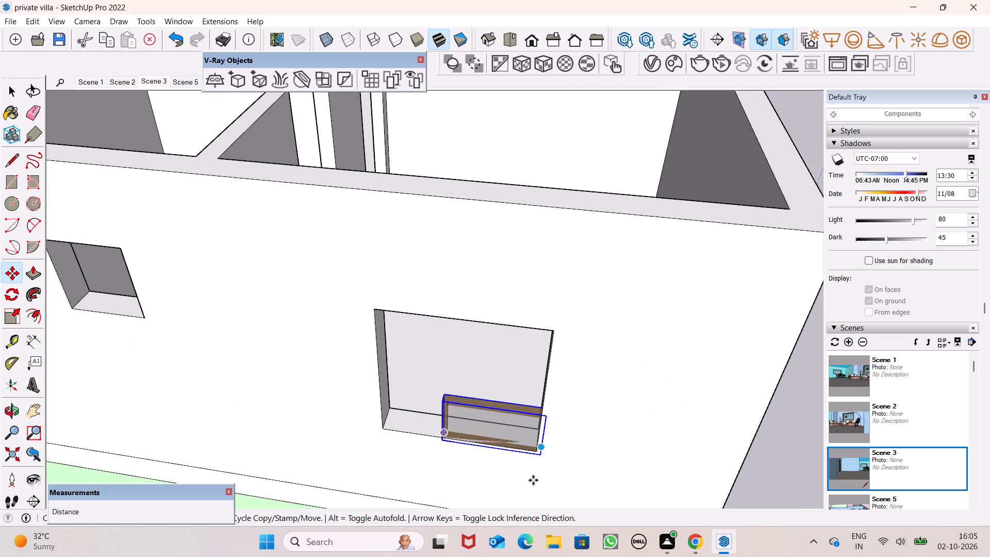
{"action": "left_click_drag", "start_coordinate": [540, 455], "coordinate": [533, 448]}
{"action": "key", "text": "space"}
{"action": "scroll", "coordinate": [549, 415], "scroll_direction": "down", "scroll_amount": 3}
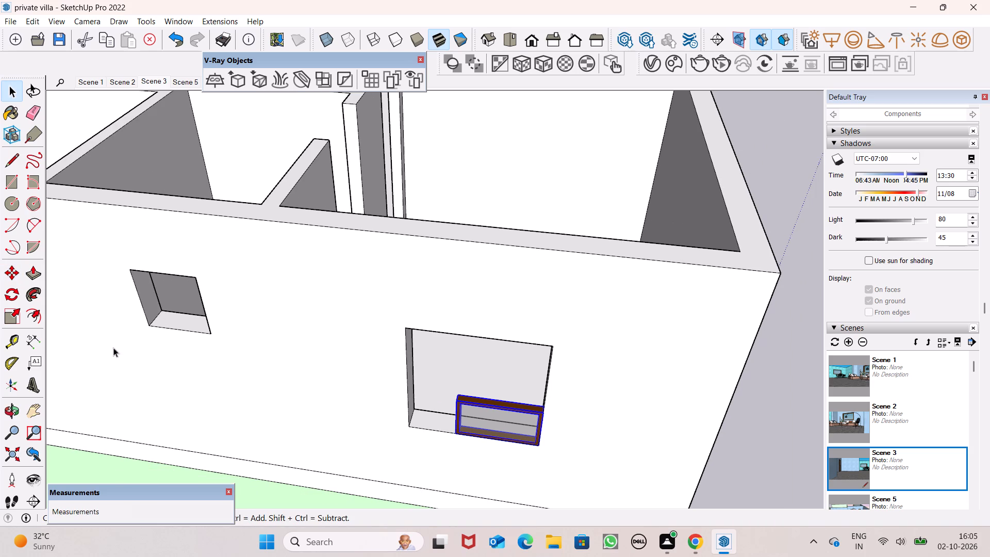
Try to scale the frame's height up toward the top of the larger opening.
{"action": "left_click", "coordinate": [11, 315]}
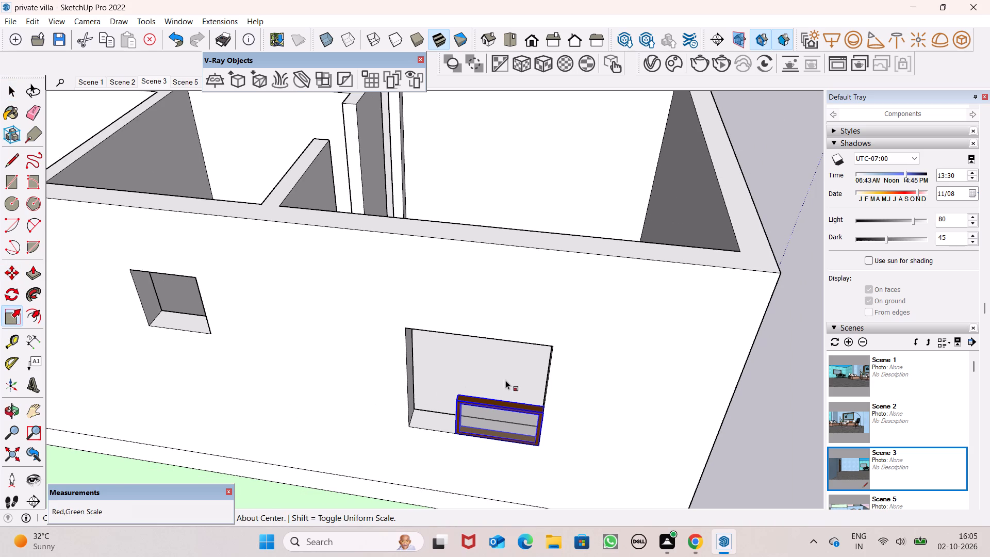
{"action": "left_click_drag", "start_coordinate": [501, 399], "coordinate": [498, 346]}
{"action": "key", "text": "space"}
Copy the reduced frame about 10' 4 1/4" to the smaller opening in the same wall, matching their lower corners.
{"action": "left_click", "coordinate": [469, 407]}
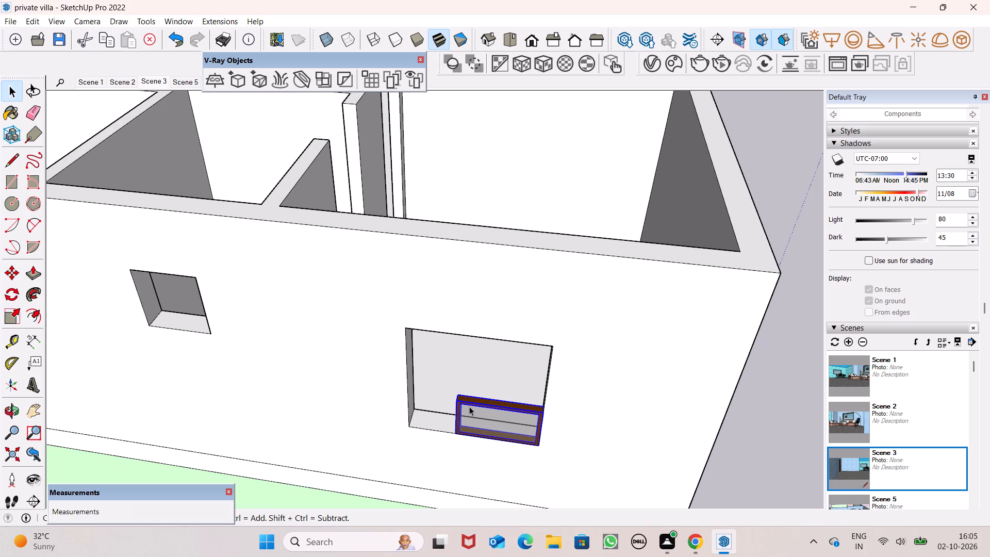
{"action": "key", "text": "m"}
{"action": "key", "text": "Return"}
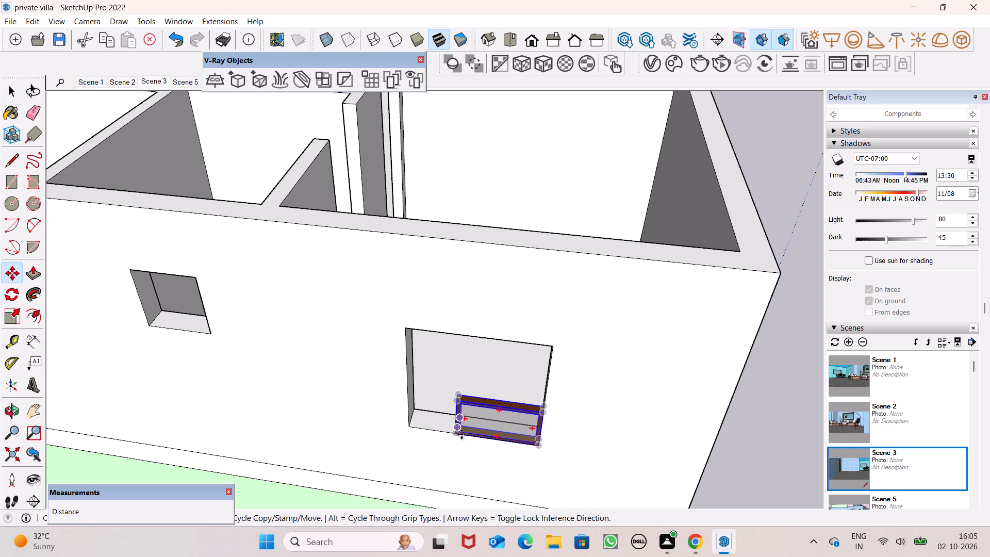
{"action": "left_click_drag", "start_coordinate": [537, 447], "coordinate": [342, 412]}
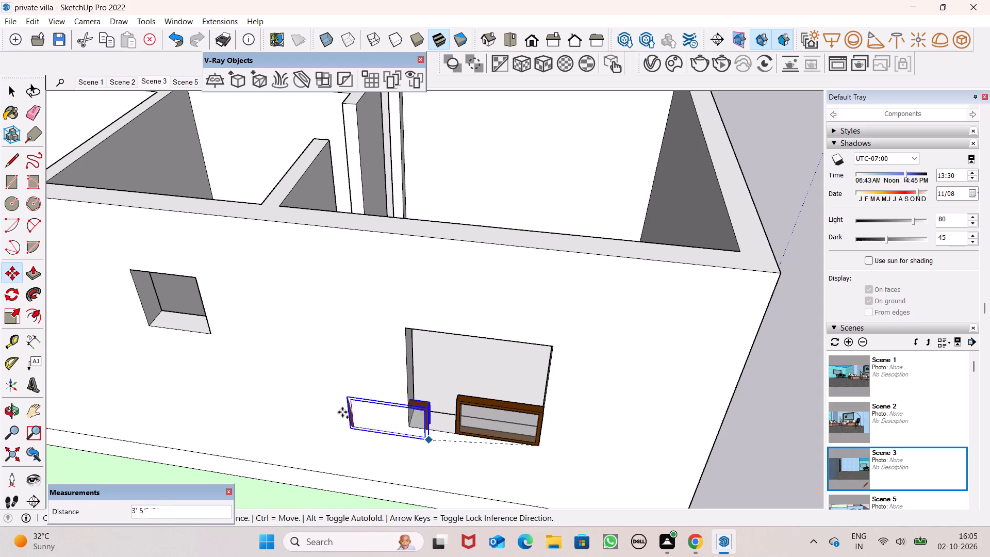
{"action": "left_click_drag", "start_coordinate": [342, 412], "coordinate": [206, 334]}
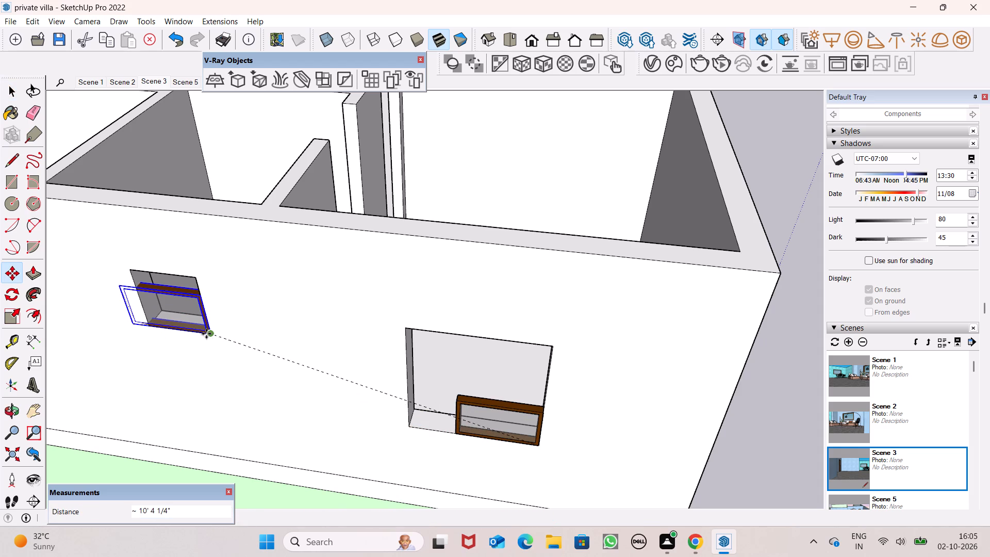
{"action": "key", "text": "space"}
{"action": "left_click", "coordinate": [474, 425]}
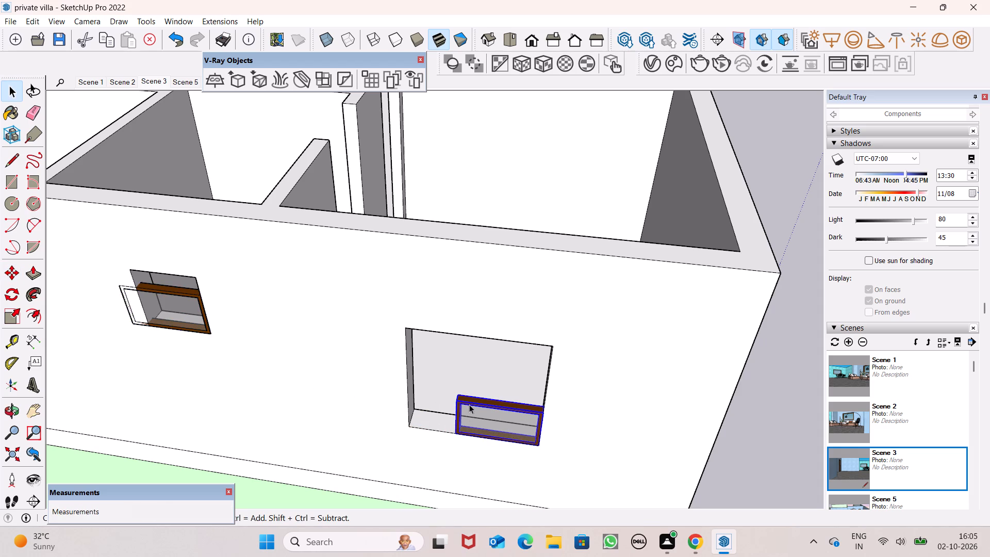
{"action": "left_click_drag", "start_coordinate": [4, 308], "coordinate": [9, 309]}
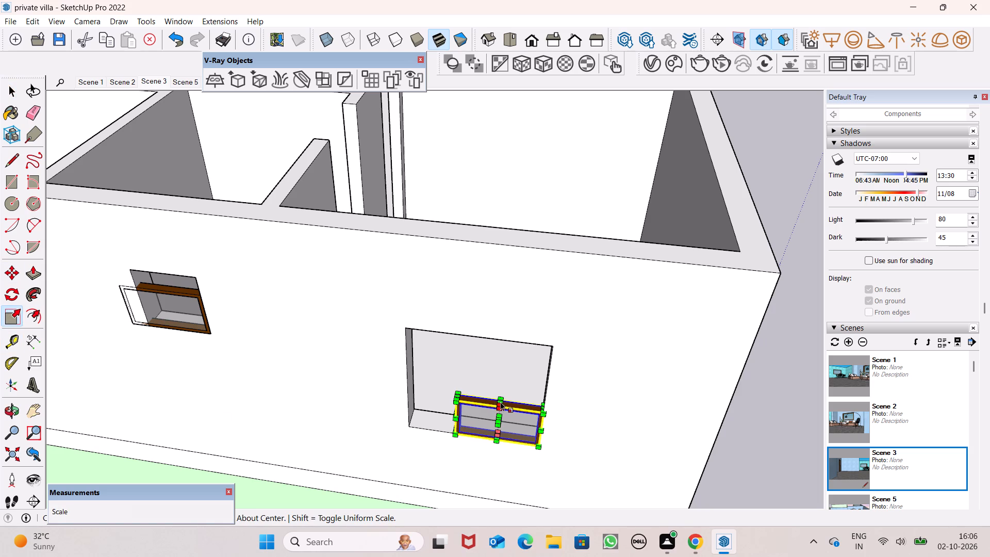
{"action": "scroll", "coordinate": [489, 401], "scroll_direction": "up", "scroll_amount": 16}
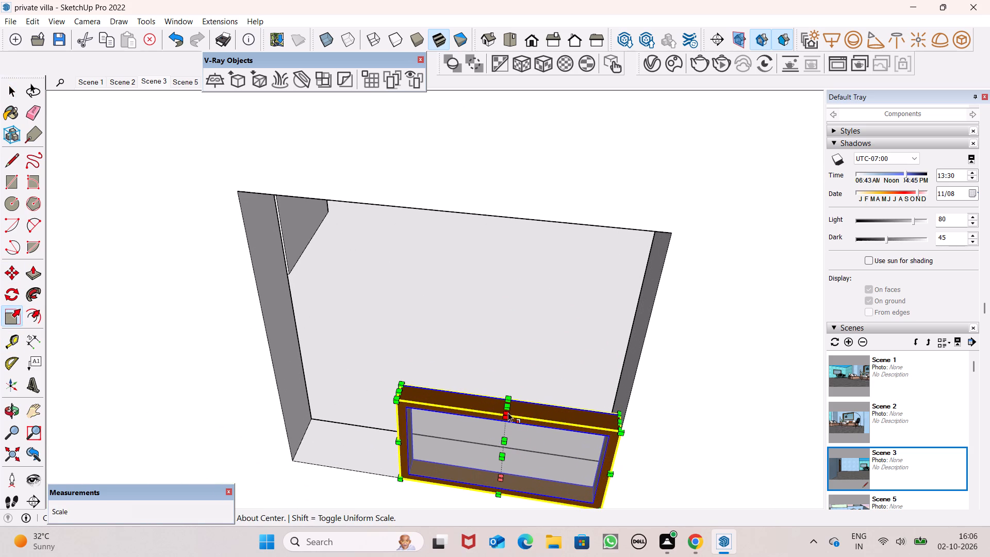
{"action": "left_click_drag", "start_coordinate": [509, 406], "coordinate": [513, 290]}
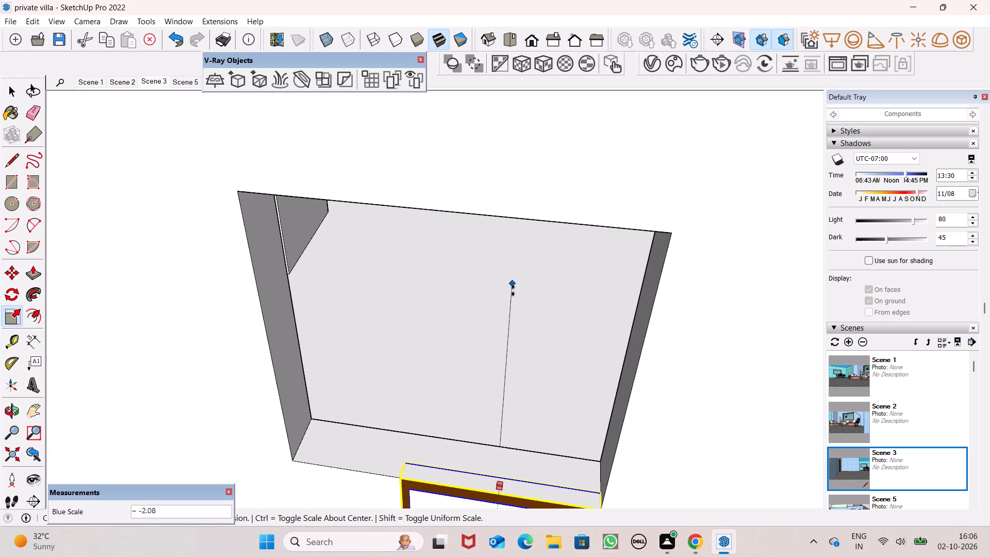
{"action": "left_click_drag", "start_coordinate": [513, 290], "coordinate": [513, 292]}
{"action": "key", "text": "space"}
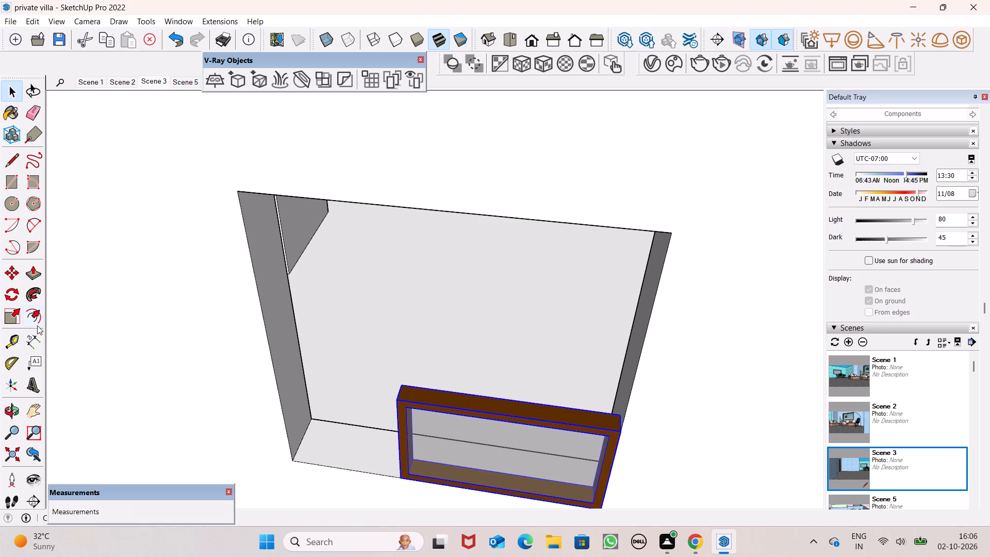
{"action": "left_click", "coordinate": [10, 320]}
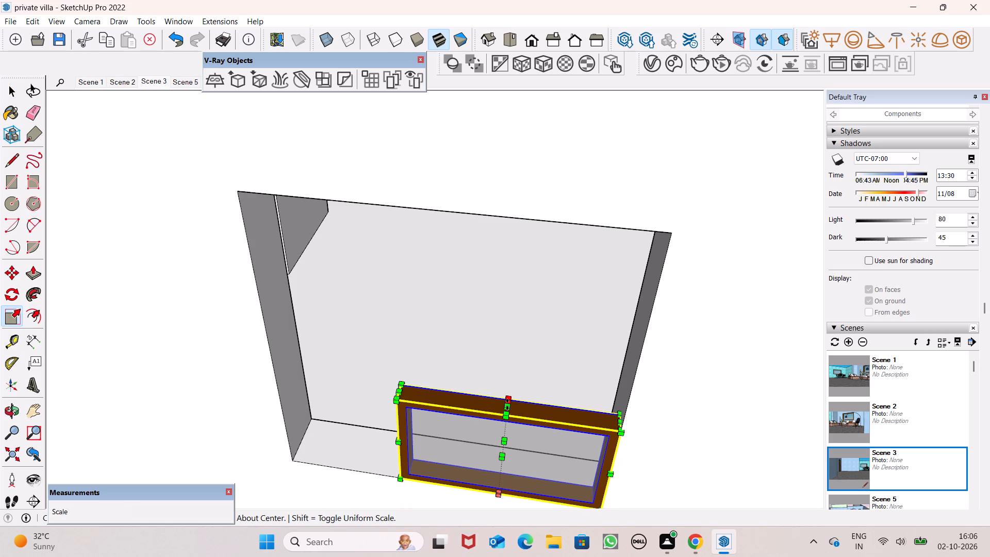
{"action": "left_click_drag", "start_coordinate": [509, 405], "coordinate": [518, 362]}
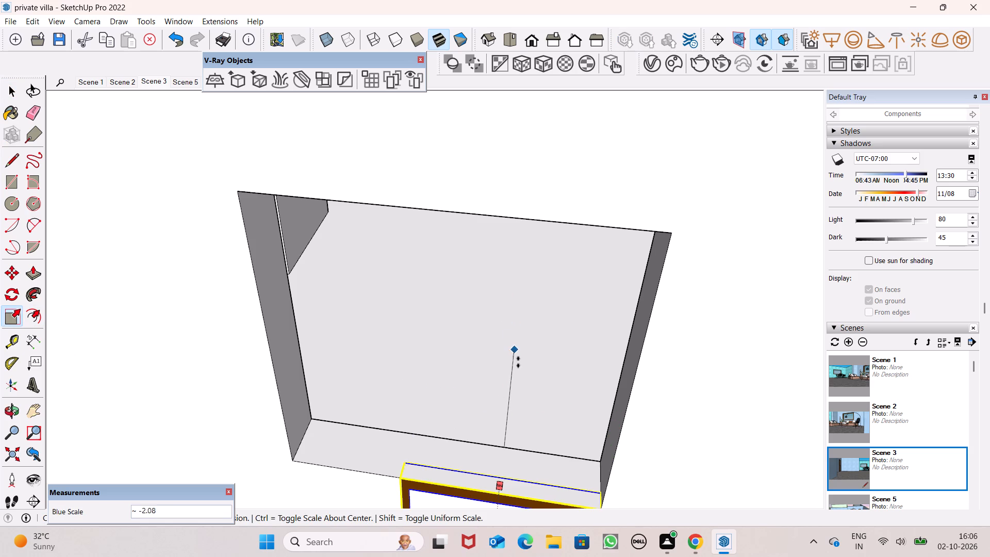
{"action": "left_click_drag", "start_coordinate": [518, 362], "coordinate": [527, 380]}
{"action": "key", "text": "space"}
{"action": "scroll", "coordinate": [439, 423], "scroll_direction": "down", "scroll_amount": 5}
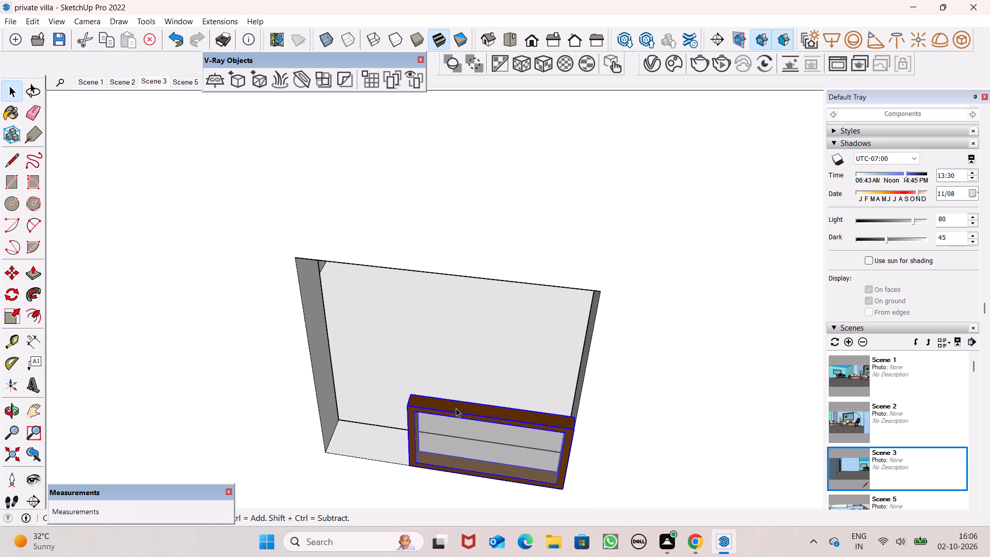
Scale the brown frame in the larger upper-floor window opening about 1.58 times in width and 2.78 times in height to fill the opening.
{"action": "middle_click_drag", "start_coordinate": [441, 471], "coordinate": [634, 436]}
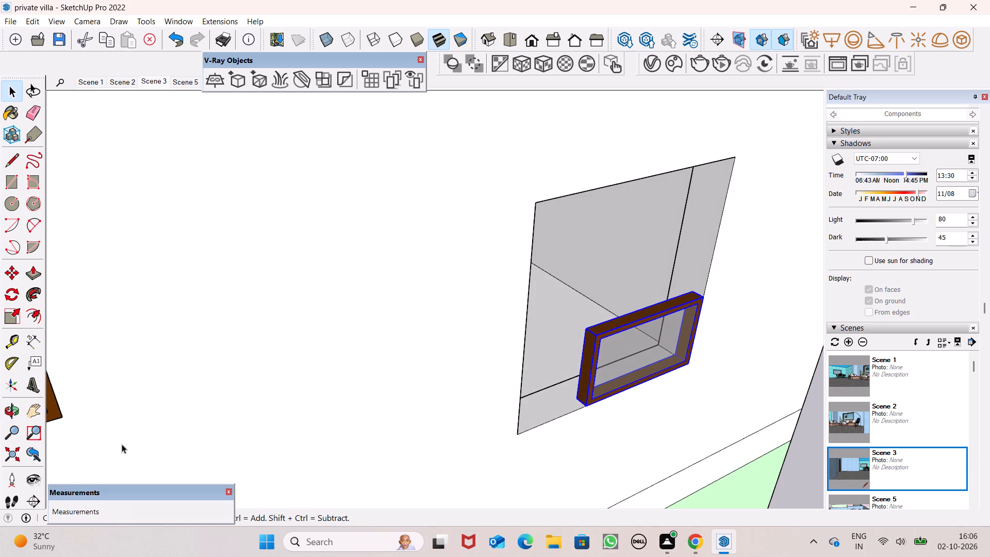
{"action": "left_click", "coordinate": [36, 283]}
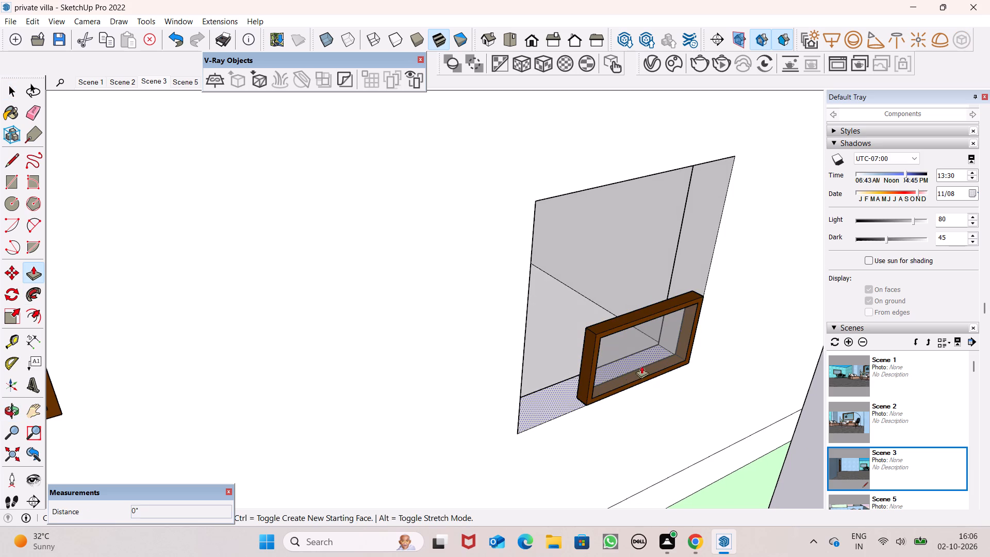
{"action": "key", "text": "space"}
{"action": "left_click", "coordinate": [603, 338]}
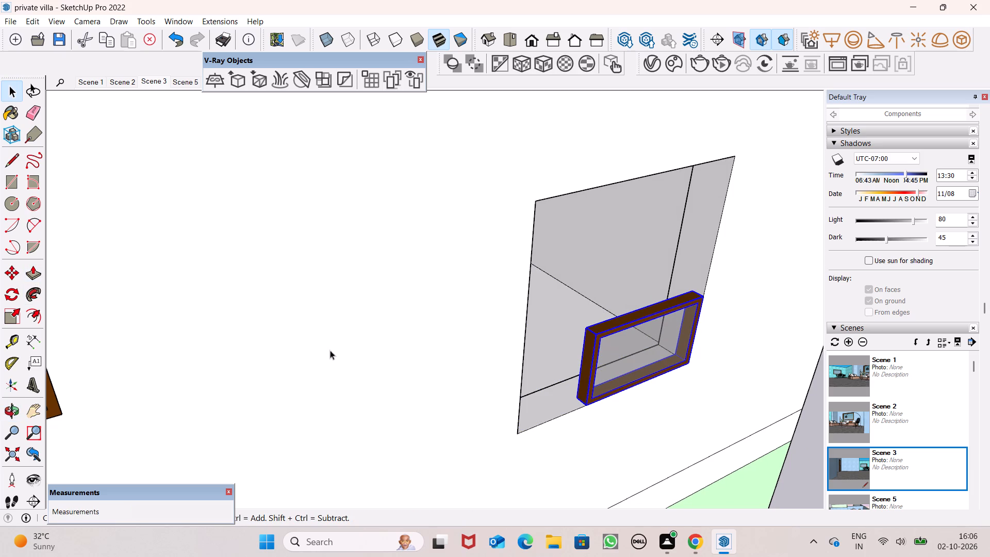
{"action": "left_click", "coordinate": [3, 316]}
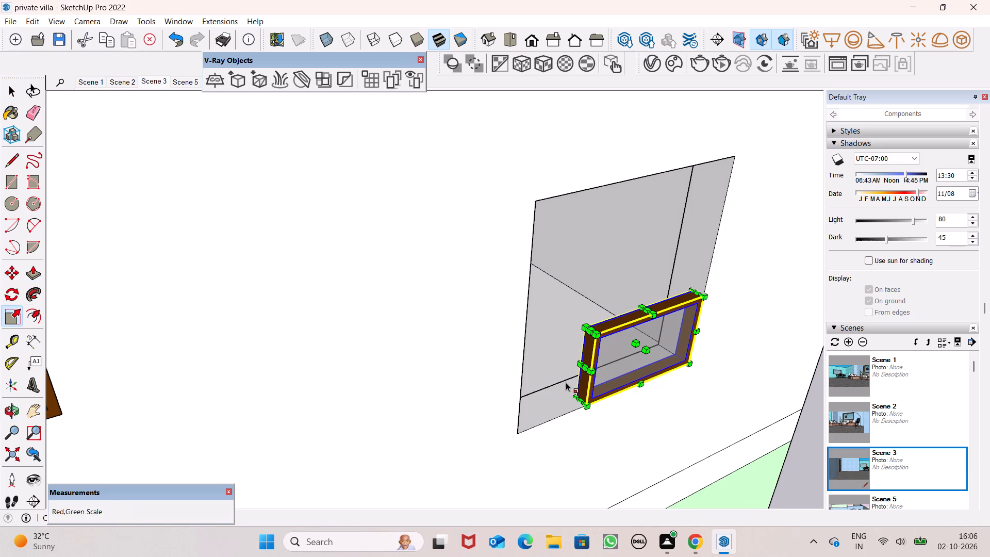
{"action": "left_click_drag", "start_coordinate": [581, 370], "coordinate": [517, 396]}
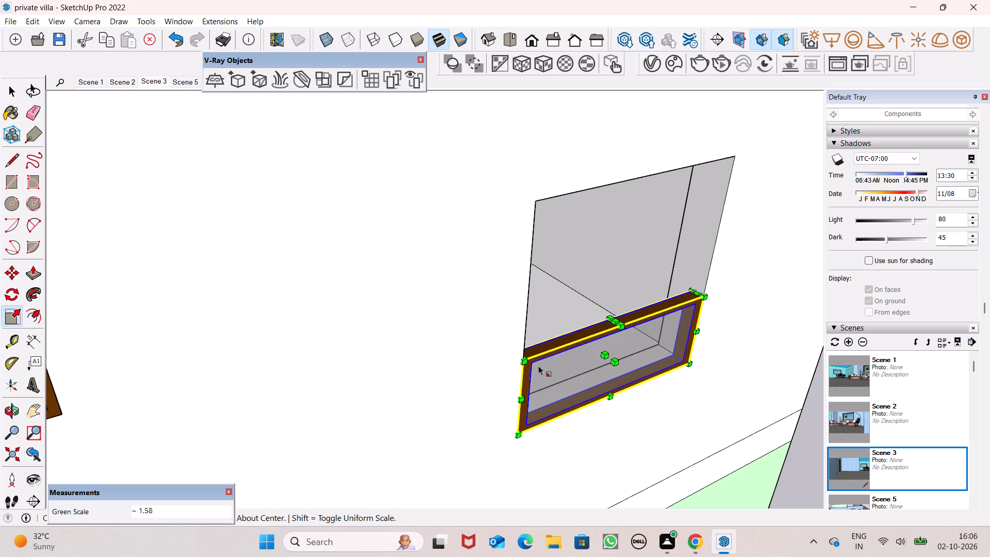
{"action": "left_click", "coordinate": [621, 321]}
{"action": "key", "text": "space"}
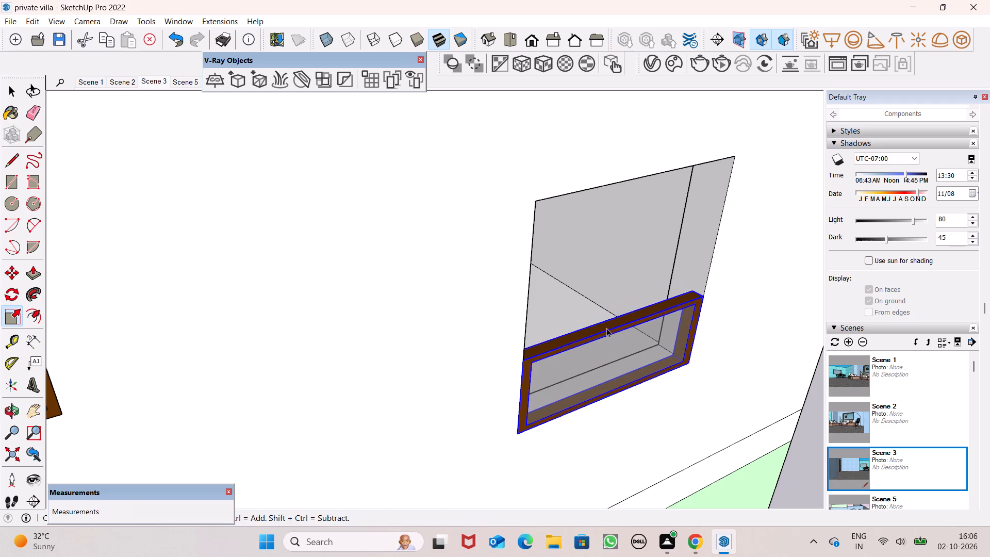
{"action": "left_click", "coordinate": [4, 314]}
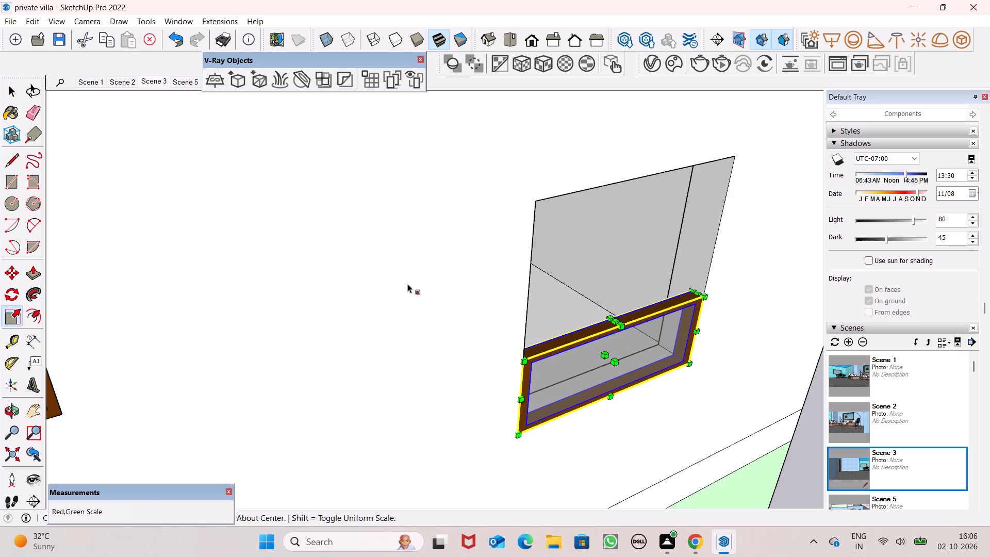
{"action": "left_click_drag", "start_coordinate": [615, 318], "coordinate": [609, 180]}
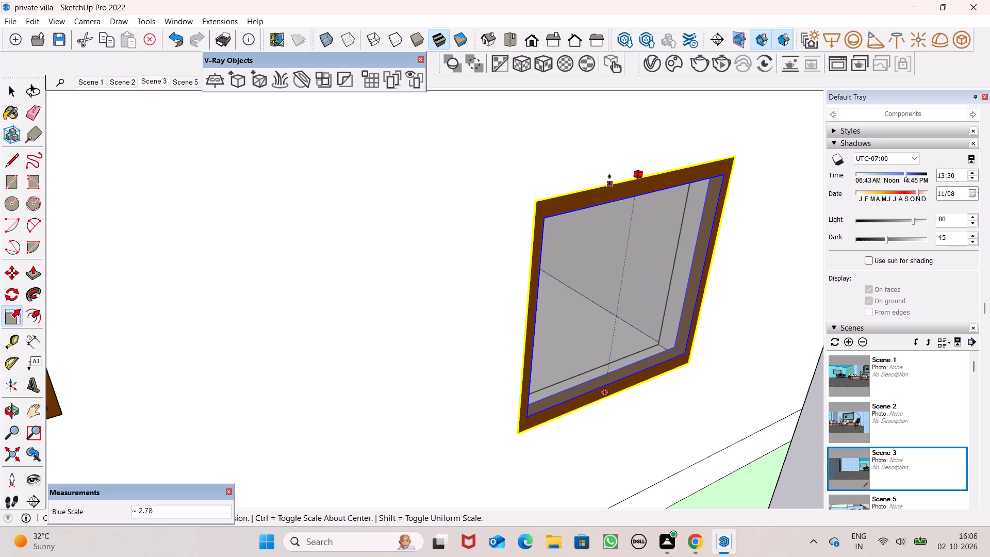
{"action": "left_click_drag", "start_coordinate": [609, 180], "coordinate": [609, 179]}
{"action": "key", "text": "space"}
Resize the frame at the smaller window opening, drawing in its overhanging side, widening it about 1.22 times and stretching it up to the opening's top edge.
{"action": "scroll", "coordinate": [586, 249], "scroll_direction": "down", "scroll_amount": 12}
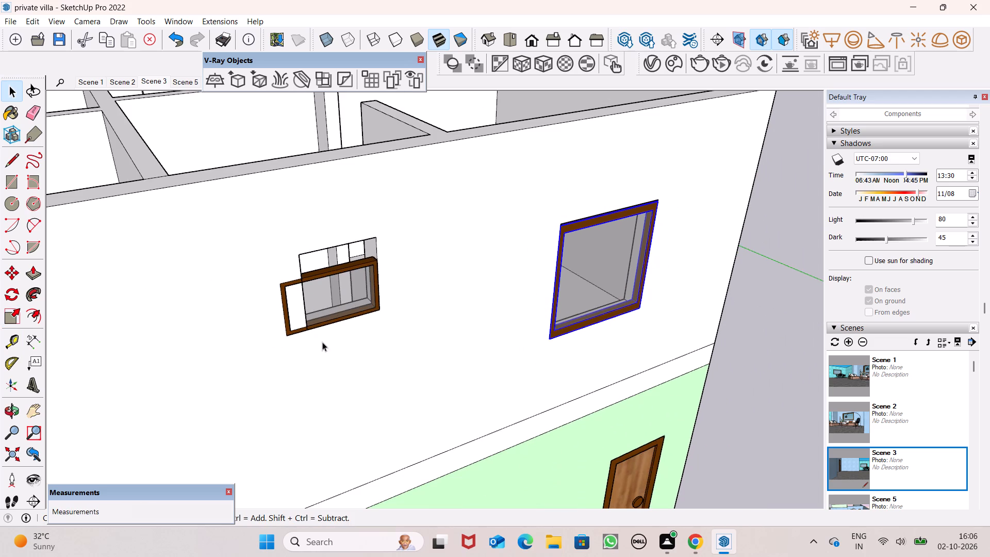
{"action": "scroll", "coordinate": [283, 289], "scroll_direction": "up", "scroll_amount": 1}
{"action": "scroll", "coordinate": [283, 289], "scroll_direction": "down", "scroll_amount": 1}
{"action": "scroll", "coordinate": [283, 289], "scroll_direction": "up", "scroll_amount": 5}
{"action": "left_click", "coordinate": [339, 267]}
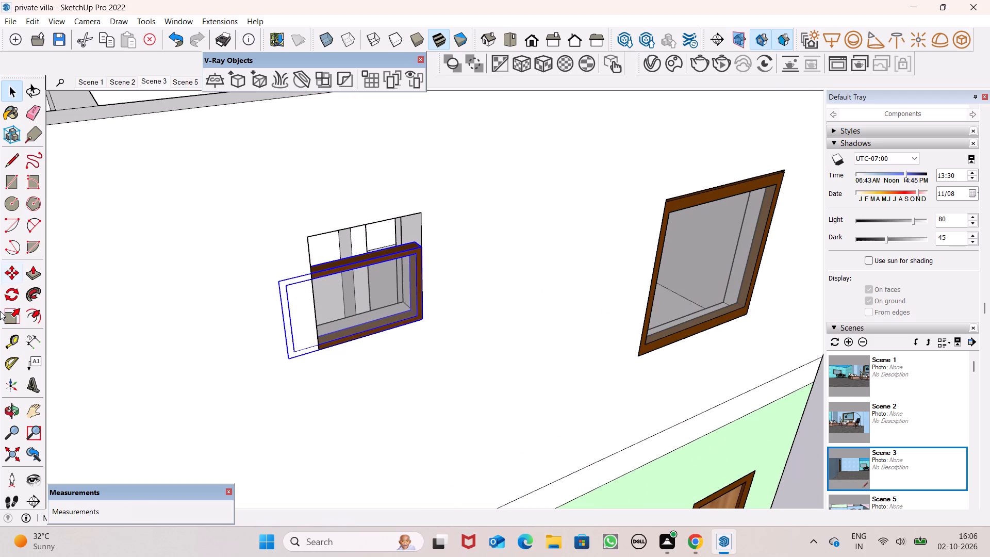
{"action": "left_click", "coordinate": [15, 319]}
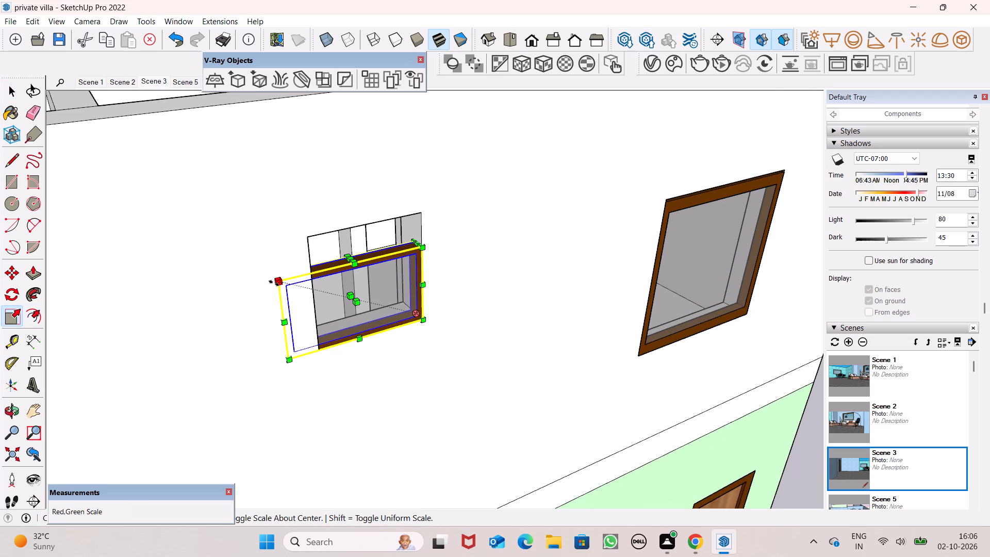
{"action": "left_click_drag", "start_coordinate": [274, 283], "coordinate": [330, 302]}
{"action": "scroll", "coordinate": [310, 318], "scroll_direction": "up", "scroll_amount": 8}
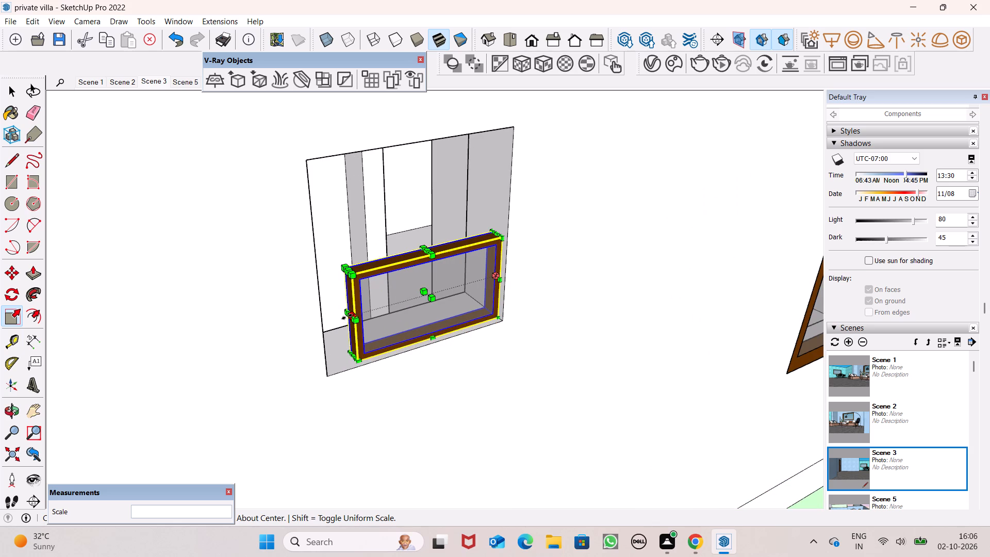
{"action": "left_click_drag", "start_coordinate": [347, 317], "coordinate": [320, 324]}
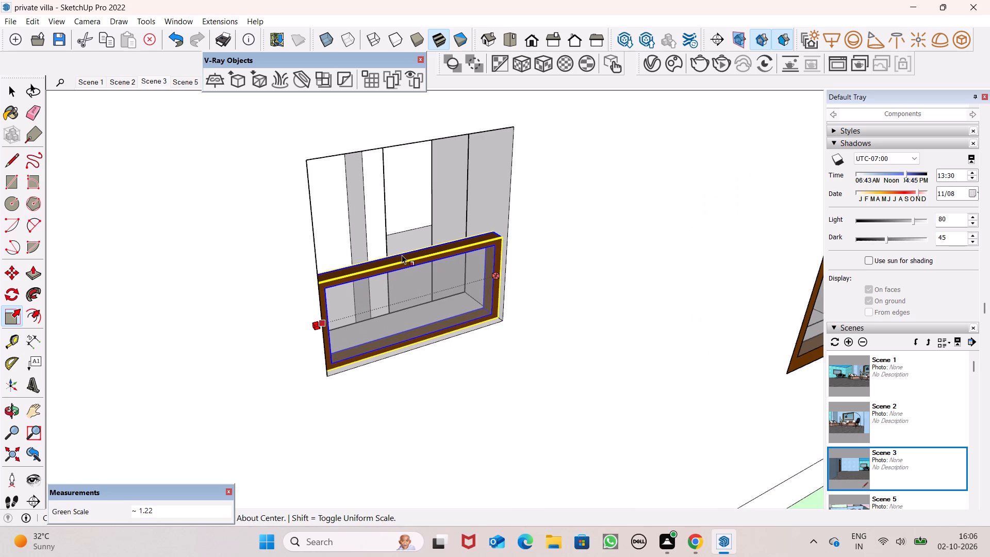
{"action": "left_click_drag", "start_coordinate": [409, 252], "coordinate": [367, 146]}
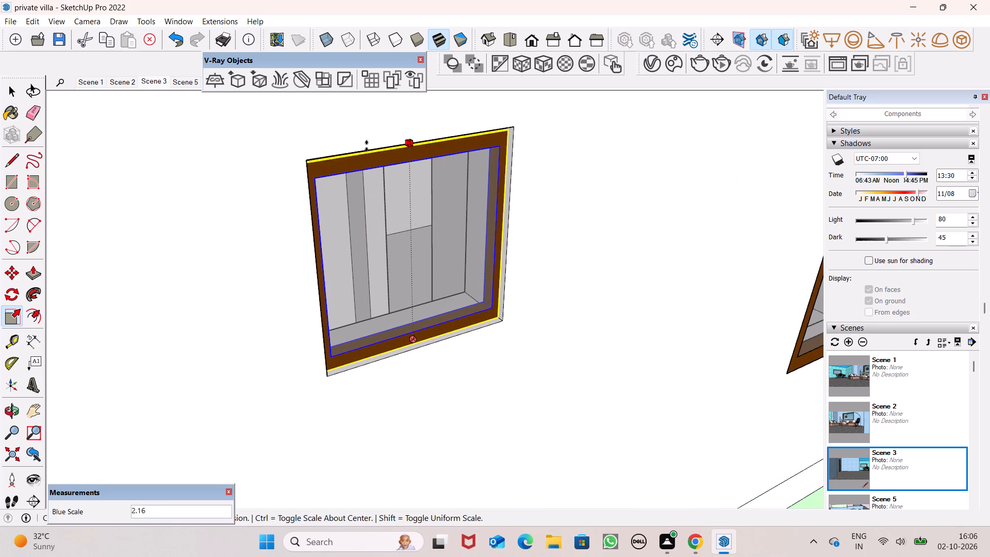
{"action": "left_click_drag", "start_coordinate": [367, 146], "coordinate": [368, 146]}
{"action": "key", "text": "space"}
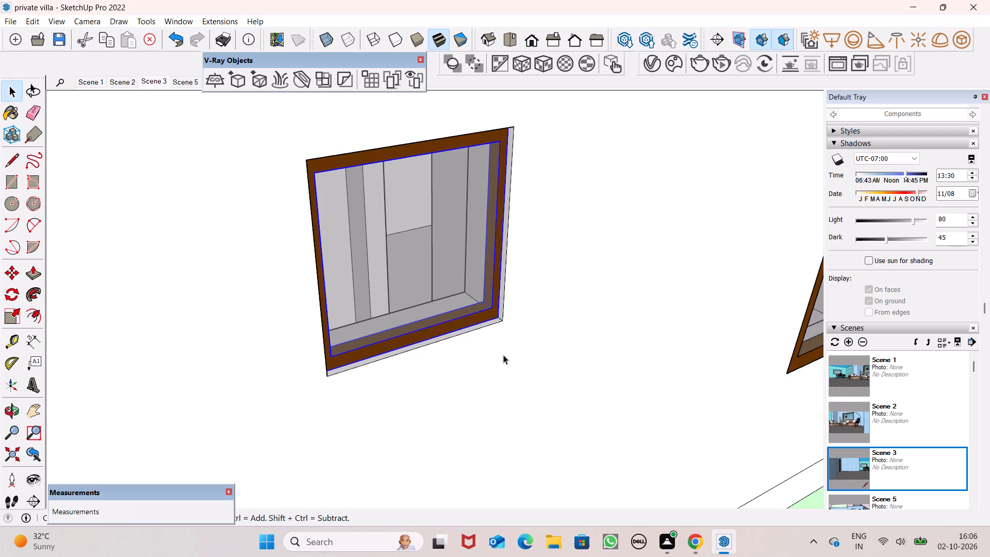
Move the smaller window's frame by its outer bottom corner onto the matching corner endpoint of the wall opening.
{"action": "key", "text": "m"}
{"action": "key", "text": "Return"}
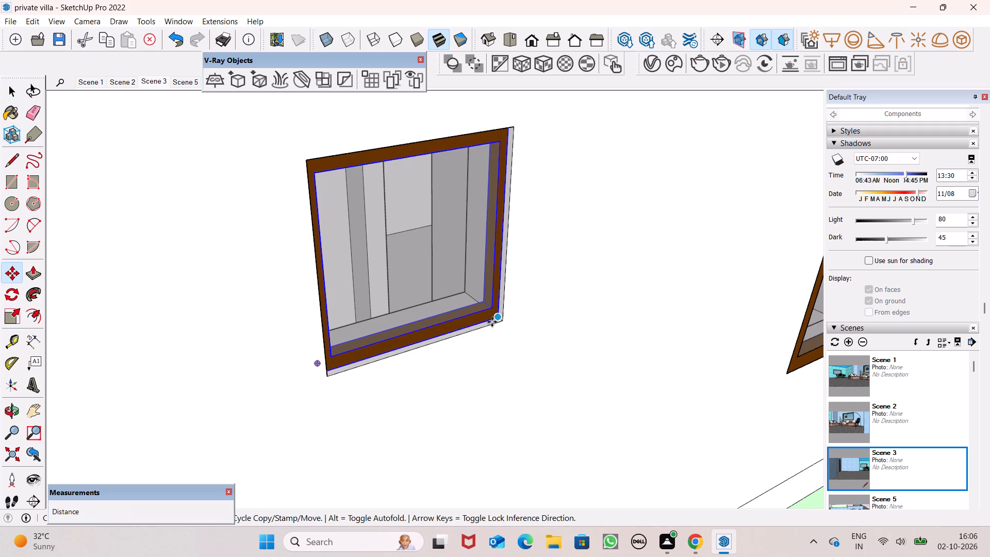
{"action": "left_click_drag", "start_coordinate": [498, 318], "coordinate": [504, 327]}
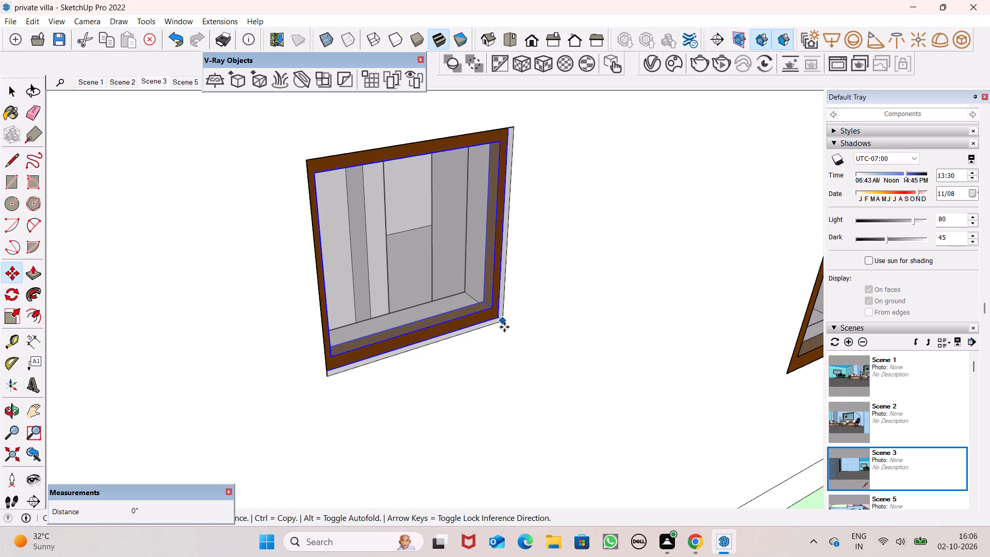
{"action": "left_click_drag", "start_coordinate": [504, 327], "coordinate": [508, 318]}
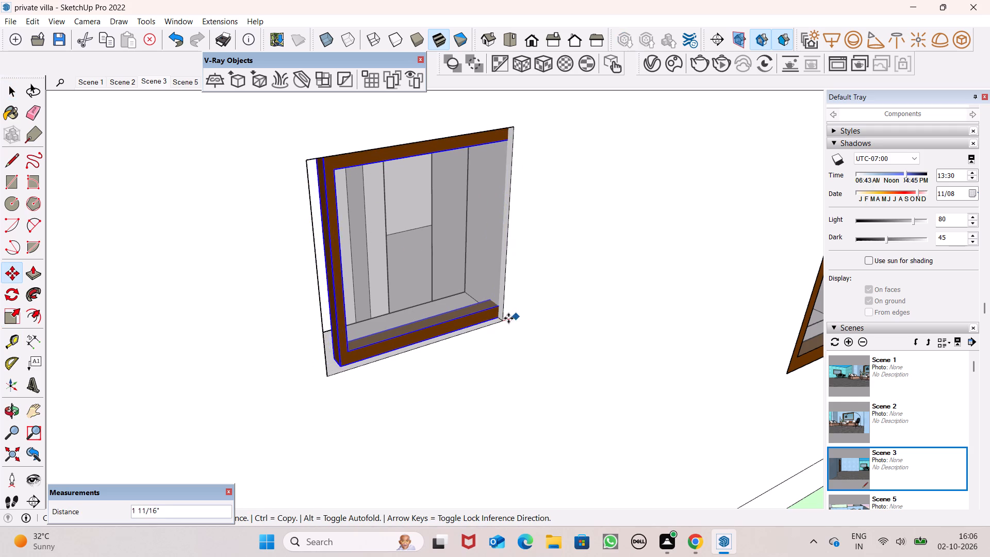
{"action": "left_click_drag", "start_coordinate": [508, 318], "coordinate": [506, 322]}
{"action": "scroll", "coordinate": [508, 322], "scroll_direction": "up", "scroll_amount": 14}
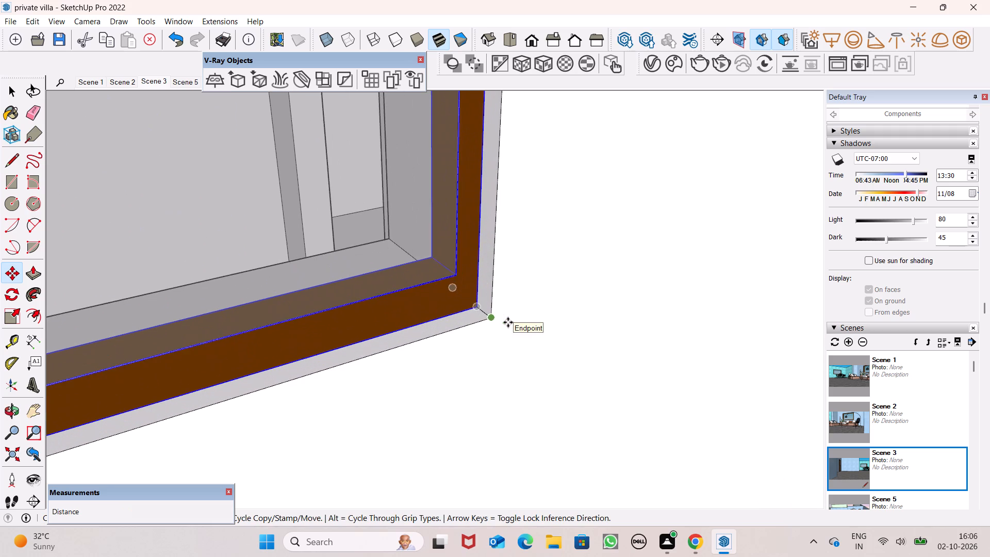
{"action": "scroll", "coordinate": [508, 322], "scroll_direction": "up", "scroll_amount": 3}
{"action": "middle_click_drag", "start_coordinate": [506, 324], "coordinate": [393, 365]}
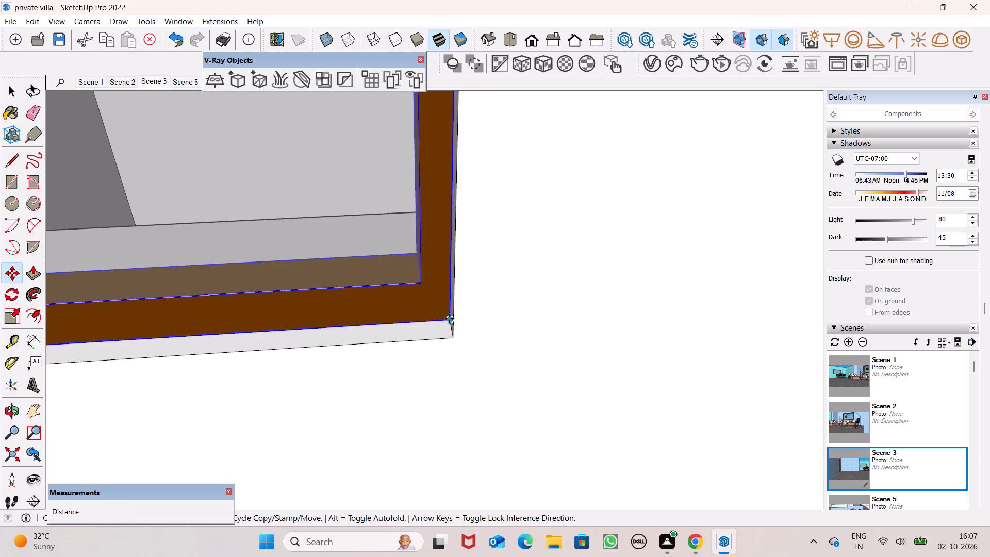
{"action": "left_click_drag", "start_coordinate": [449, 319], "coordinate": [452, 335]}
{"action": "key", "text": "space"}
{"action": "key", "text": "space"}
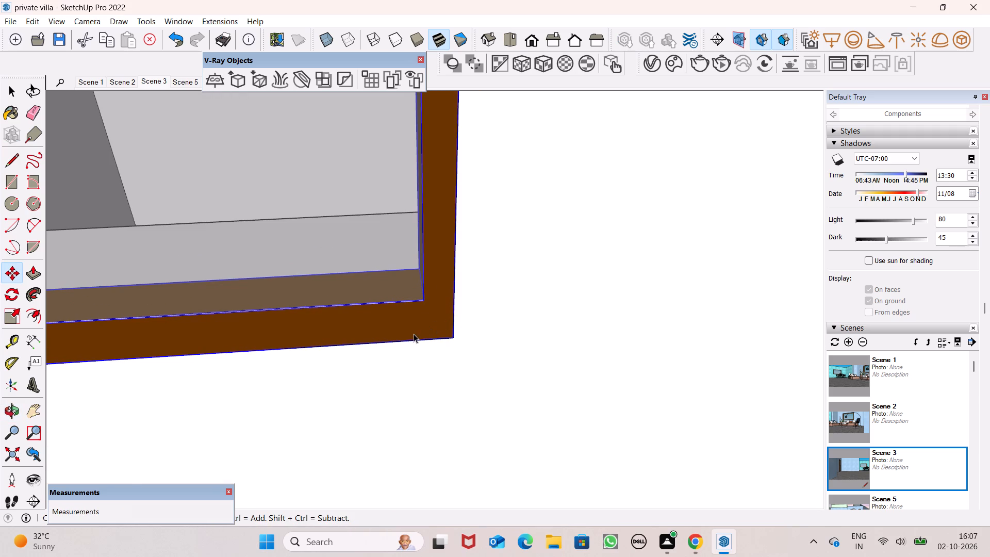
{"action": "scroll", "coordinate": [414, 334], "scroll_direction": "down", "scroll_amount": 5}
{"action": "key", "text": "space"}
Examine the fitted window frames and the upper-floor layout from outside and above, with nothing selected.
{"action": "scroll", "coordinate": [421, 326], "scroll_direction": "down", "scroll_amount": 20}
{"action": "scroll", "coordinate": [421, 326], "scroll_direction": "down", "scroll_amount": 12}
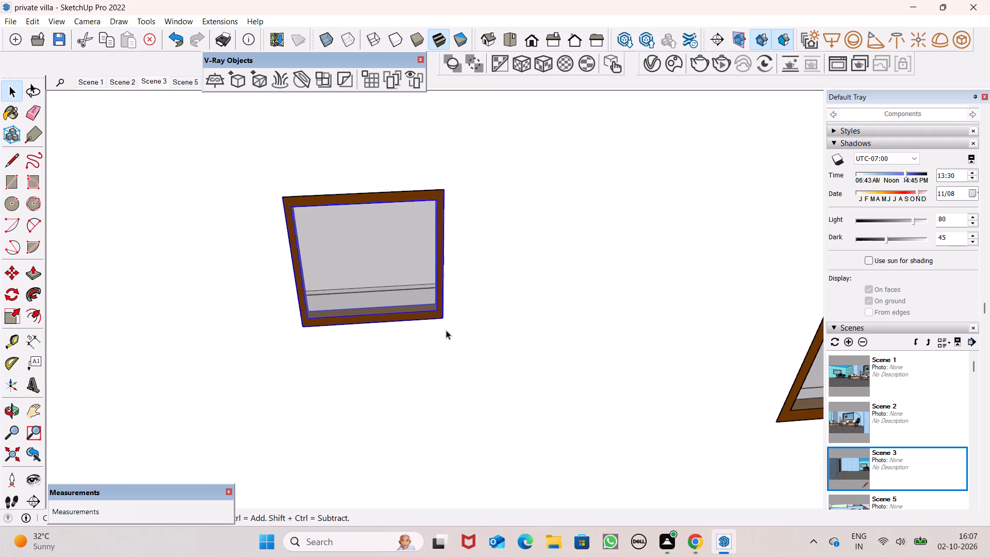
{"action": "scroll", "coordinate": [446, 330], "scroll_direction": "down", "scroll_amount": 20}
{"action": "scroll", "coordinate": [446, 330], "scroll_direction": "down", "scroll_amount": 20}
{"action": "scroll", "coordinate": [446, 330], "scroll_direction": "down", "scroll_amount": 6}
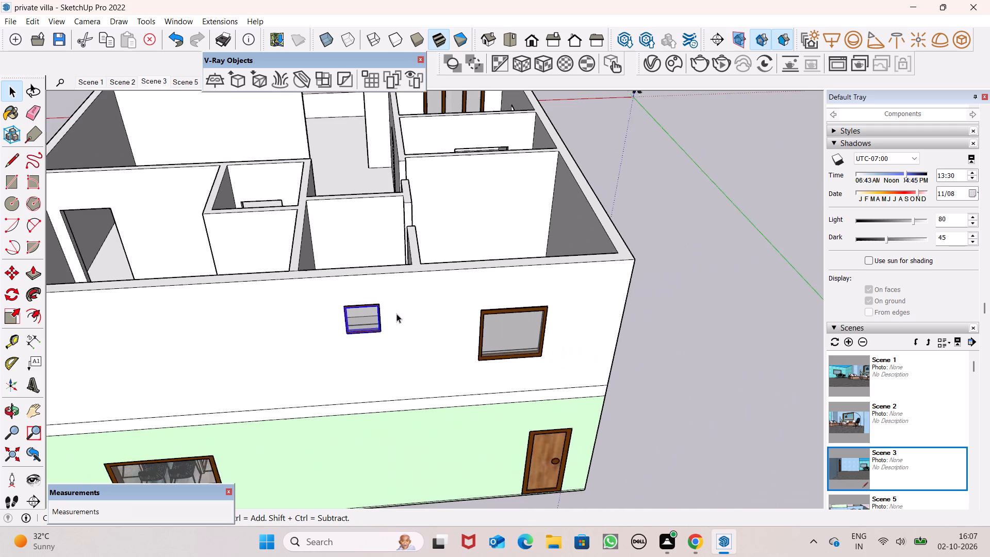
{"action": "scroll", "coordinate": [397, 314], "scroll_direction": "down", "scroll_amount": 20}
{"action": "scroll", "coordinate": [397, 314], "scroll_direction": "down", "scroll_amount": 7}
{"action": "left_click", "coordinate": [101, 358]}
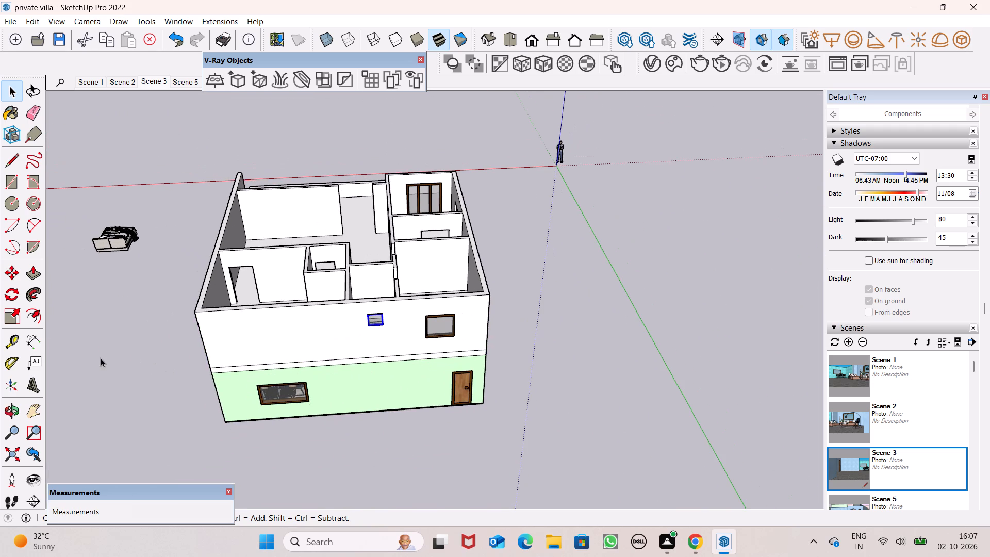
{"action": "scroll", "coordinate": [363, 276], "scroll_direction": "up", "scroll_amount": 9}
{"action": "middle_click_drag", "start_coordinate": [366, 274], "coordinate": [314, 446]}
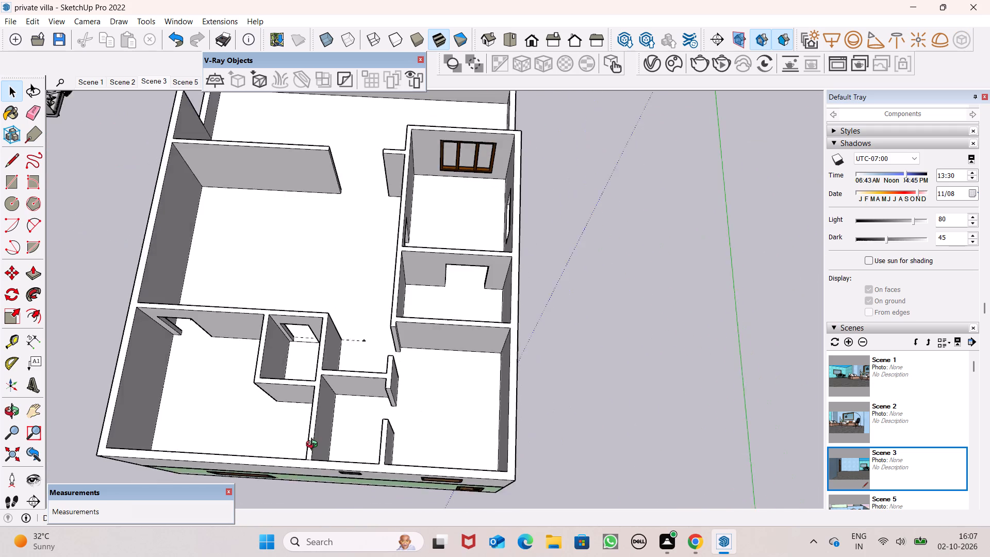
{"action": "middle_click_drag", "start_coordinate": [314, 446], "coordinate": [316, 361]}
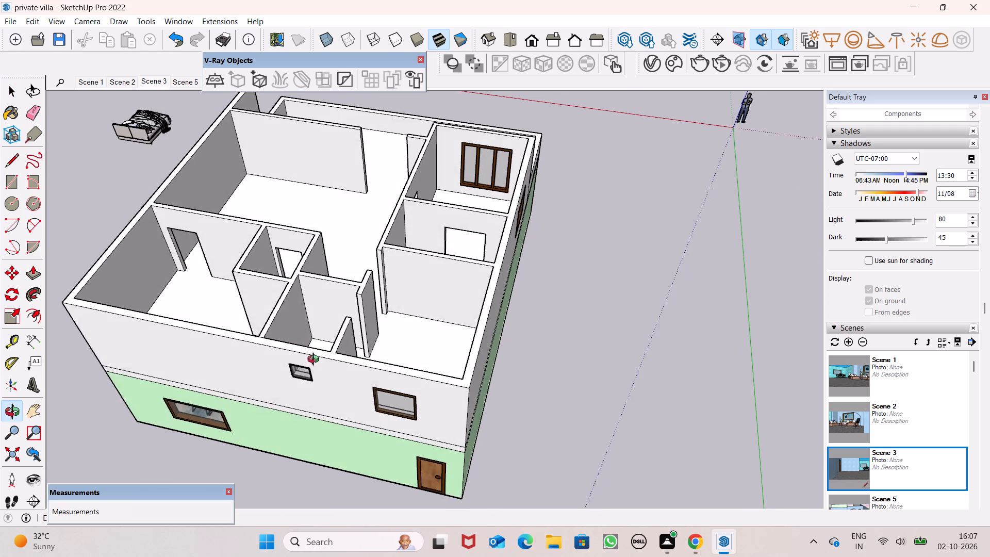
Draw a line across the free wall end at the upper-floor corner room's doorway, 3' below the wall top.
{"action": "middle_click_drag", "start_coordinate": [316, 361], "coordinate": [315, 373]}
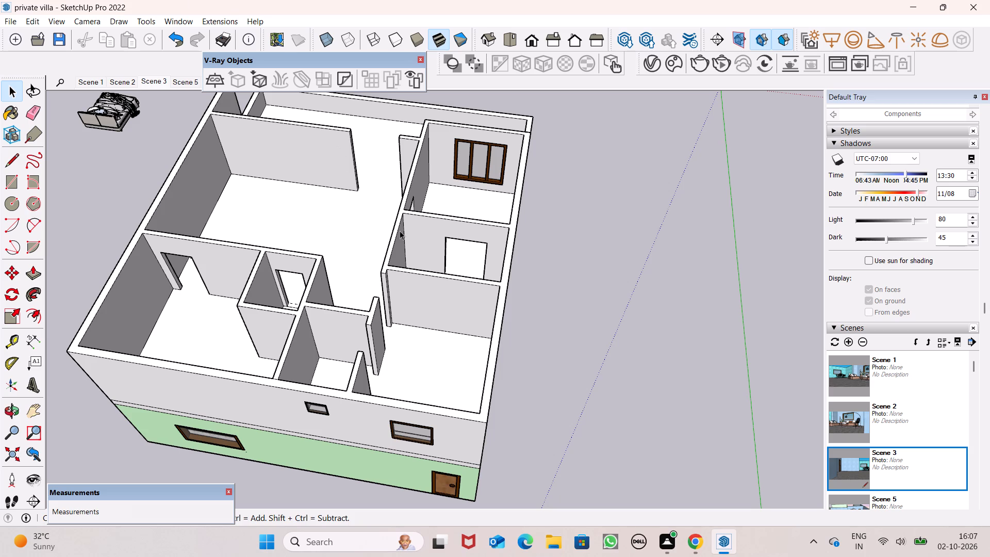
{"action": "middle_click_drag", "start_coordinate": [365, 369], "coordinate": [221, 390]}
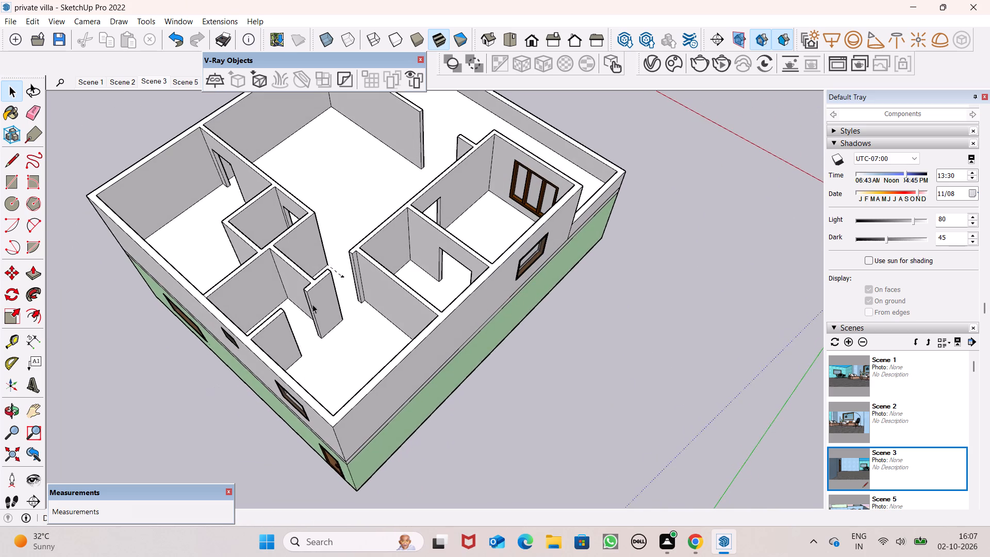
{"action": "scroll", "coordinate": [316, 299], "scroll_direction": "up", "scroll_amount": 16}
{"action": "middle_click_drag", "start_coordinate": [313, 283], "coordinate": [247, 310]}
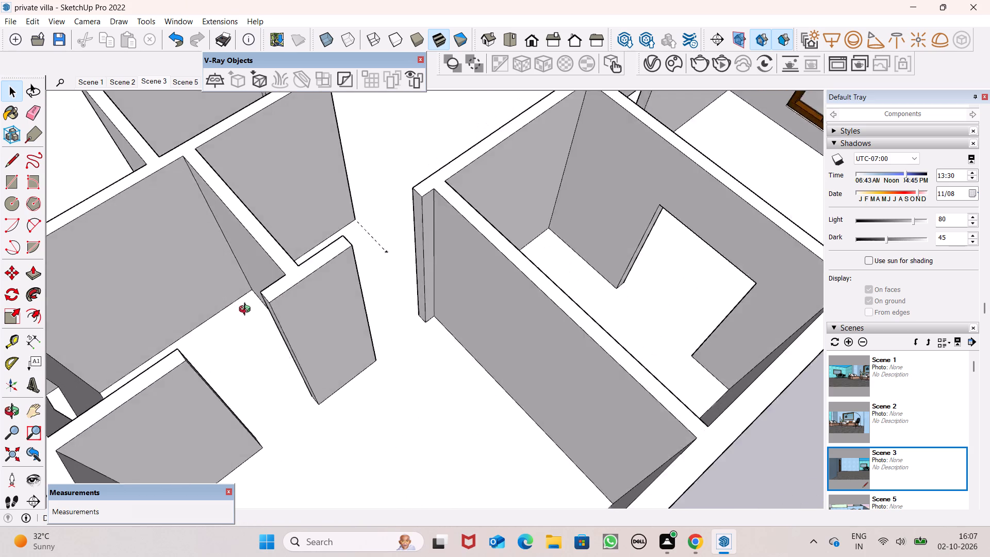
{"action": "middle_click_drag", "start_coordinate": [247, 310], "coordinate": [4, 317]}
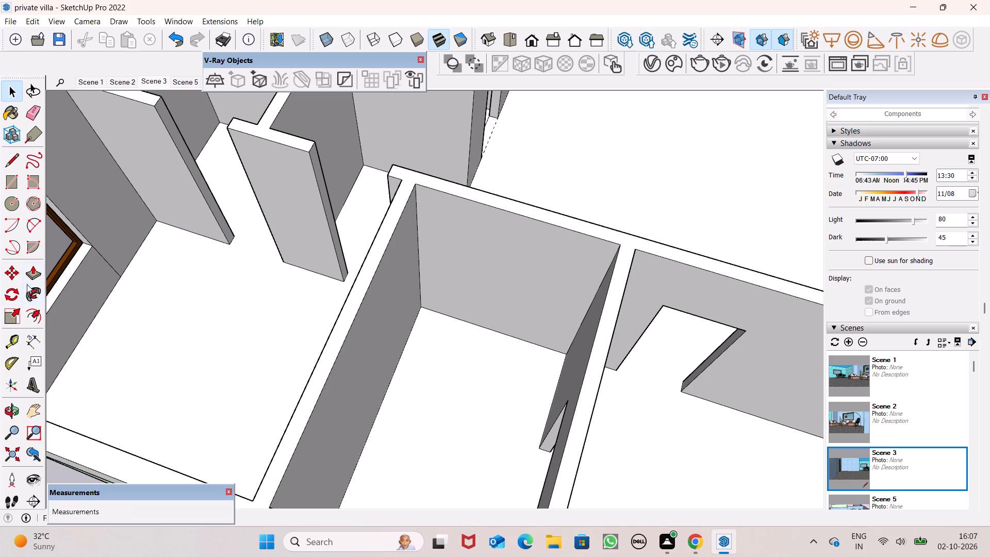
{"action": "left_click", "coordinate": [20, 161]}
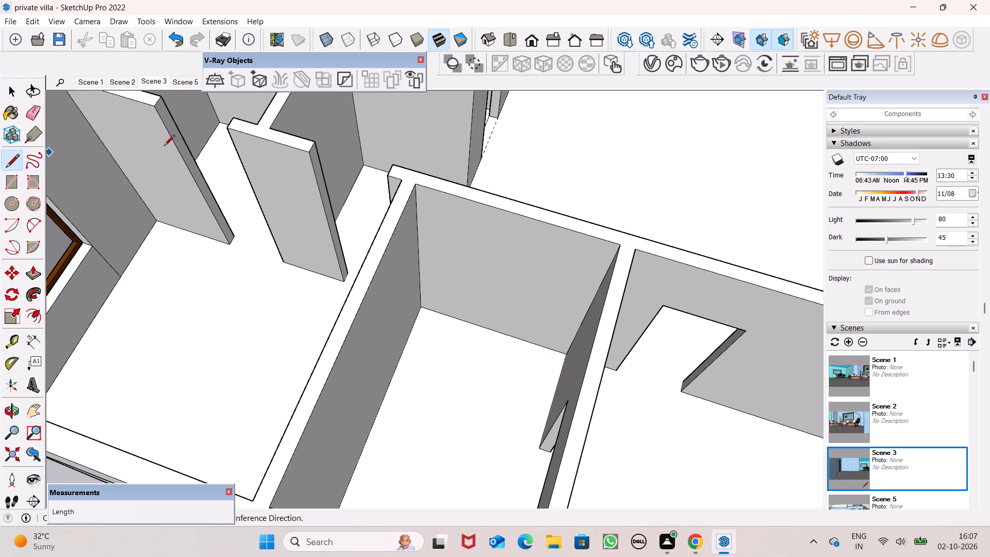
{"action": "scroll", "coordinate": [274, 170], "scroll_direction": "up", "scroll_amount": 8}
{"action": "left_click", "coordinate": [333, 134]}
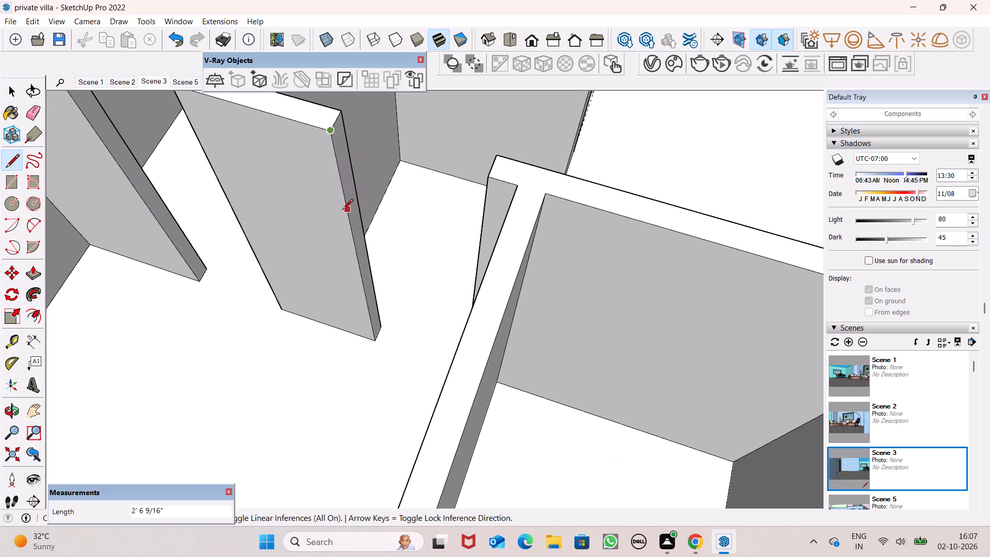
{"action": "key", "text": "3"}
{"action": "key", "text": "apostrophe"}
{"action": "key", "text": "Return"}
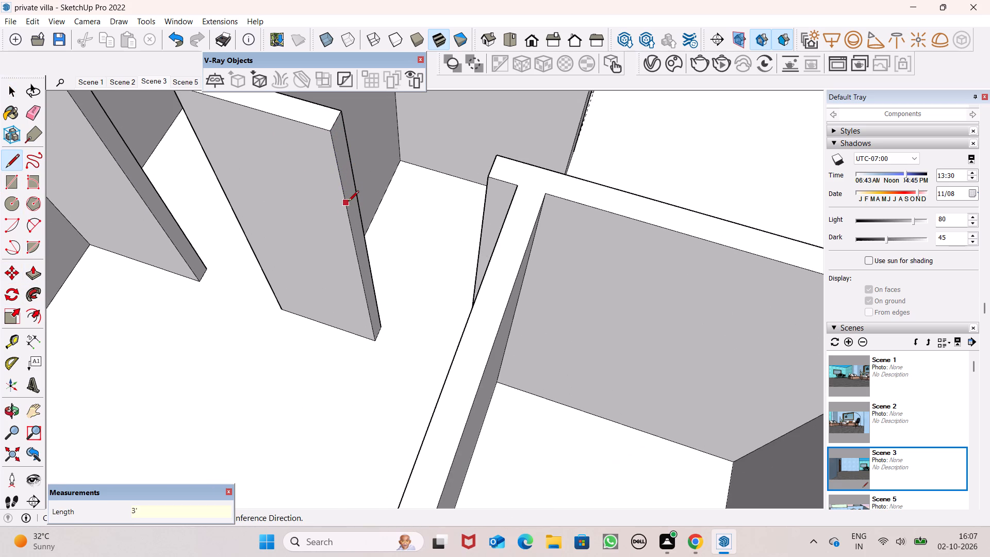
{"action": "left_click", "coordinate": [350, 218]}
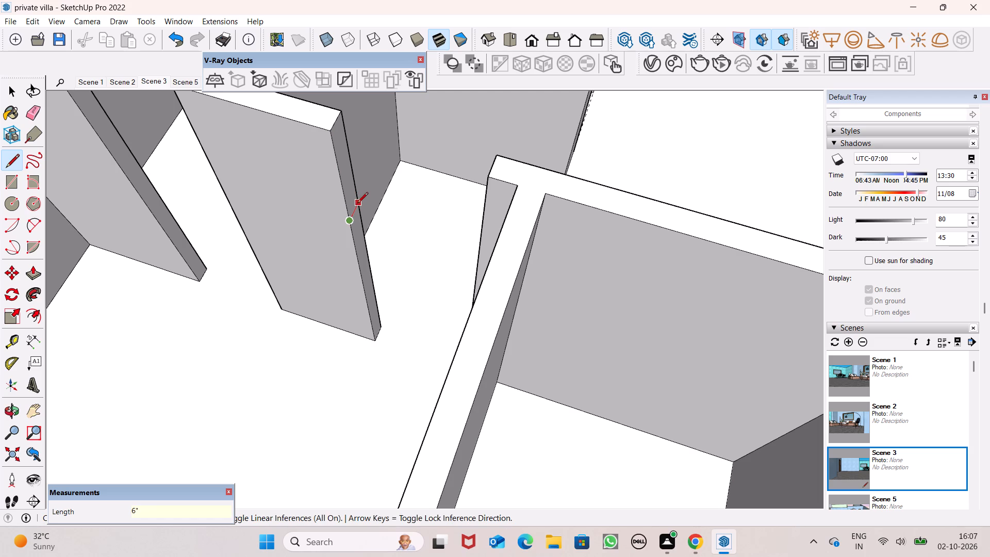
{"action": "left_click", "coordinate": [357, 203]}
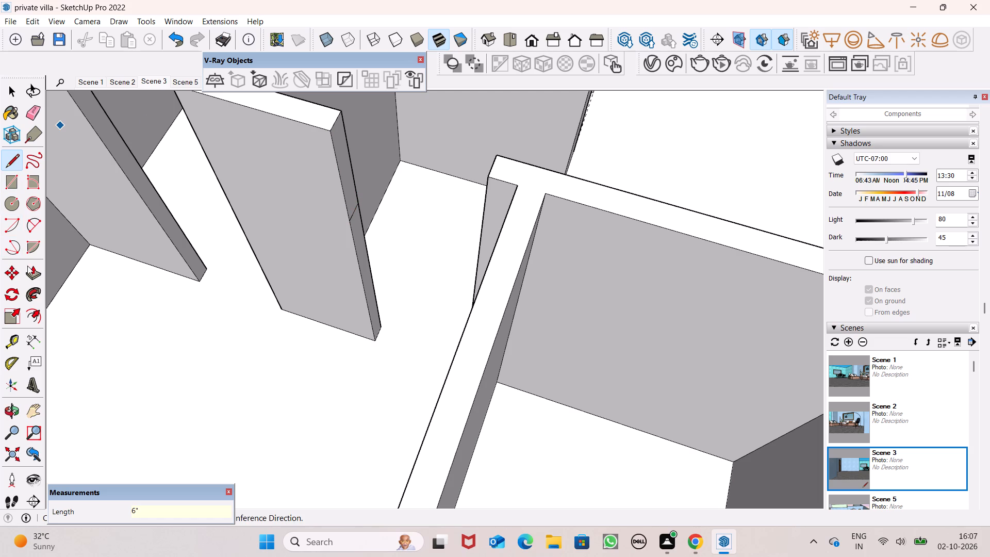
Push/Pull the wall end's upper face 3' across the doorway to the facing wall, forming a lintel.
{"action": "left_click", "coordinate": [31, 273]}
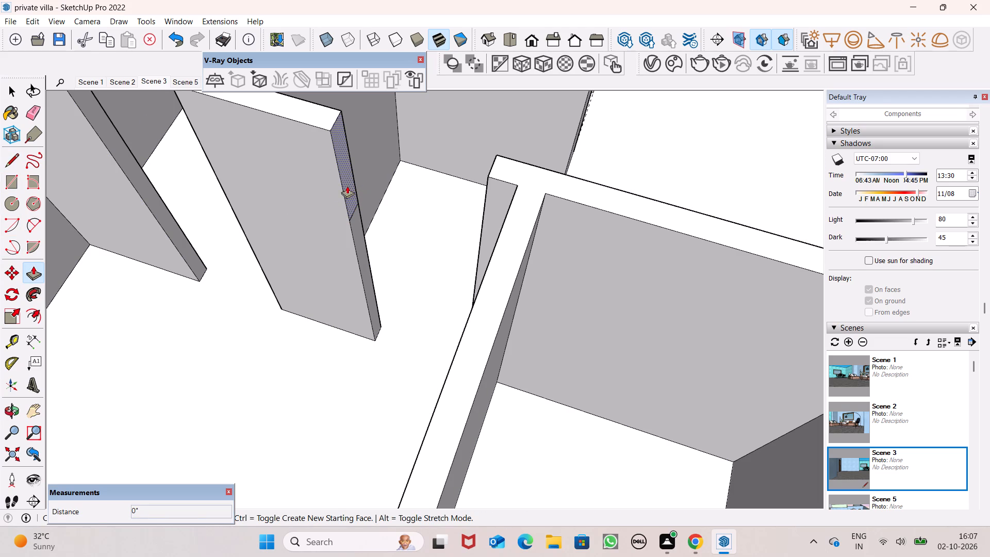
{"action": "left_click_drag", "start_coordinate": [347, 186], "coordinate": [487, 236]}
{"action": "scroll", "coordinate": [443, 188], "scroll_direction": "down", "scroll_amount": 2}
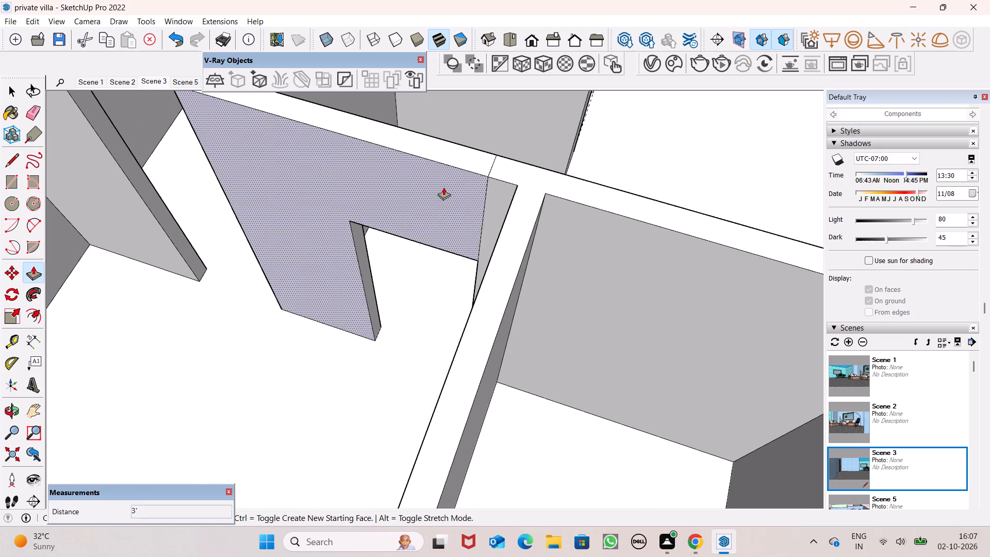
{"action": "scroll", "coordinate": [443, 187], "scroll_direction": "down", "scroll_amount": 7}
{"action": "key", "text": "space"}
Erase the seam edges where the new doorway lintel meets the adjoining wall, on the side and top.
{"action": "left_click", "coordinate": [32, 120]}
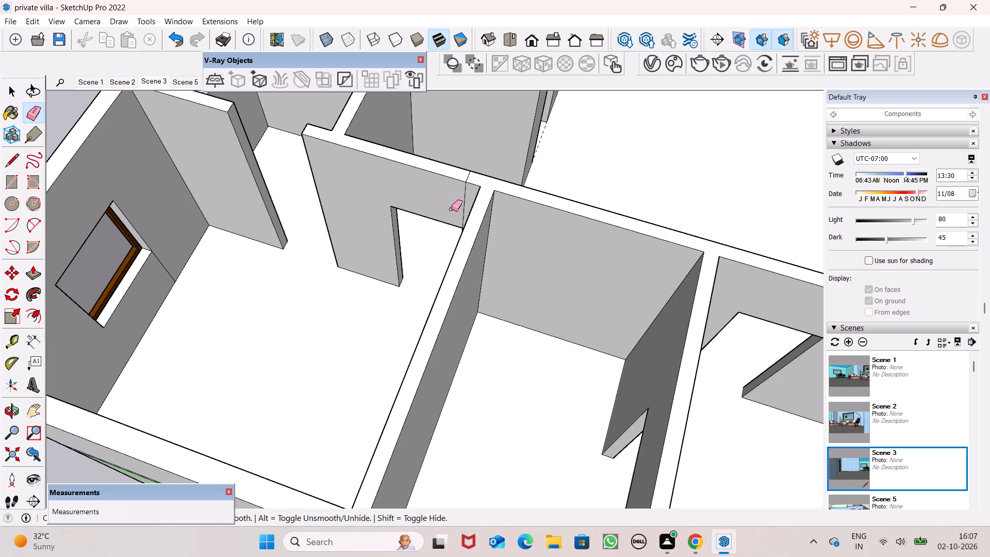
{"action": "left_click_drag", "start_coordinate": [458, 202], "coordinate": [462, 193]}
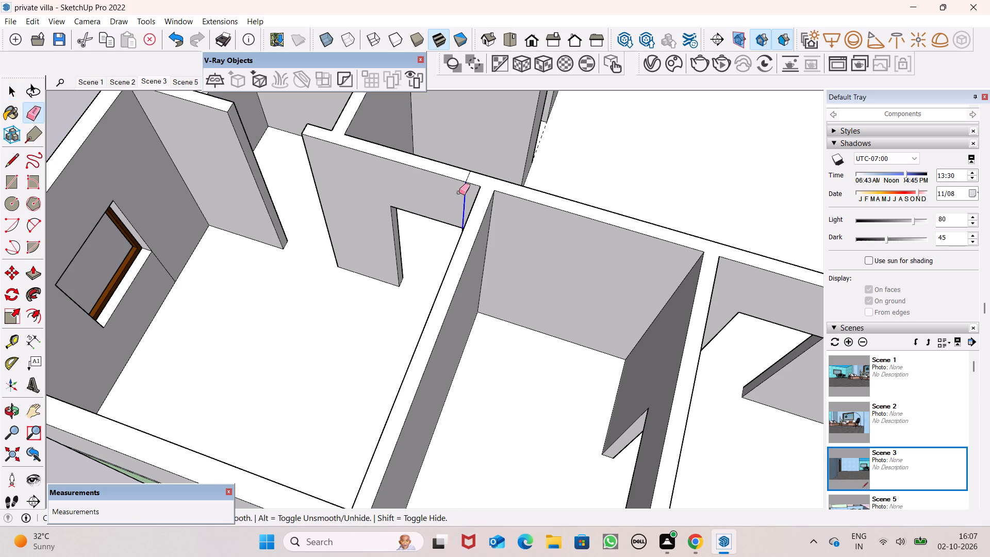
{"action": "left_click", "coordinate": [466, 175]}
{"action": "scroll", "coordinate": [435, 200], "scroll_direction": "down", "scroll_amount": 20}
{"action": "scroll", "coordinate": [435, 200], "scroll_direction": "down", "scroll_amount": 4}
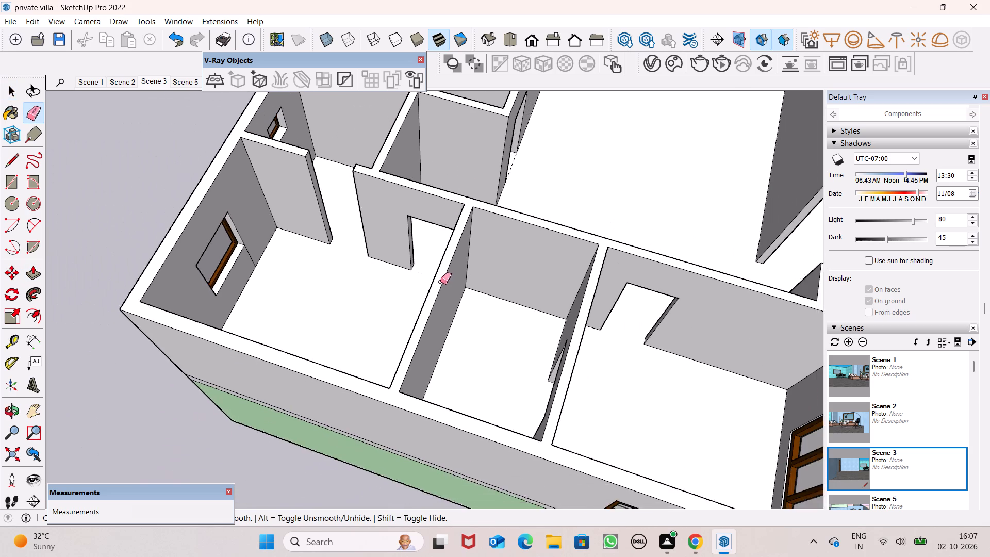
{"action": "key", "text": "space"}
Draw a line across the free wall end beside the multi-pane window's room, 2' below the wall top.
{"action": "scroll", "coordinate": [498, 264], "scroll_direction": "down", "scroll_amount": 19}
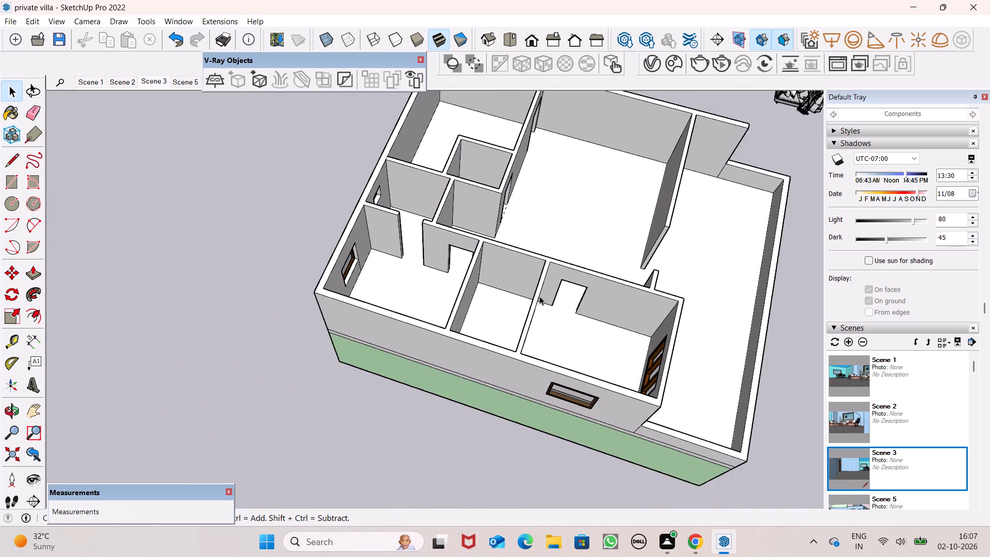
{"action": "middle_click_drag", "start_coordinate": [647, 392], "coordinate": [288, 275]}
{"action": "scroll", "coordinate": [390, 274], "scroll_direction": "down", "scroll_amount": 7}
{"action": "scroll", "coordinate": [514, 331], "scroll_direction": "up", "scroll_amount": 8}
{"action": "middle_click_drag", "start_coordinate": [530, 337], "coordinate": [467, 366]}
{"action": "scroll", "coordinate": [394, 304], "scroll_direction": "up", "scroll_amount": 9}
{"action": "middle_click_drag", "start_coordinate": [454, 296], "coordinate": [397, 309]}
{"action": "scroll", "coordinate": [397, 309], "scroll_direction": "up", "scroll_amount": 8}
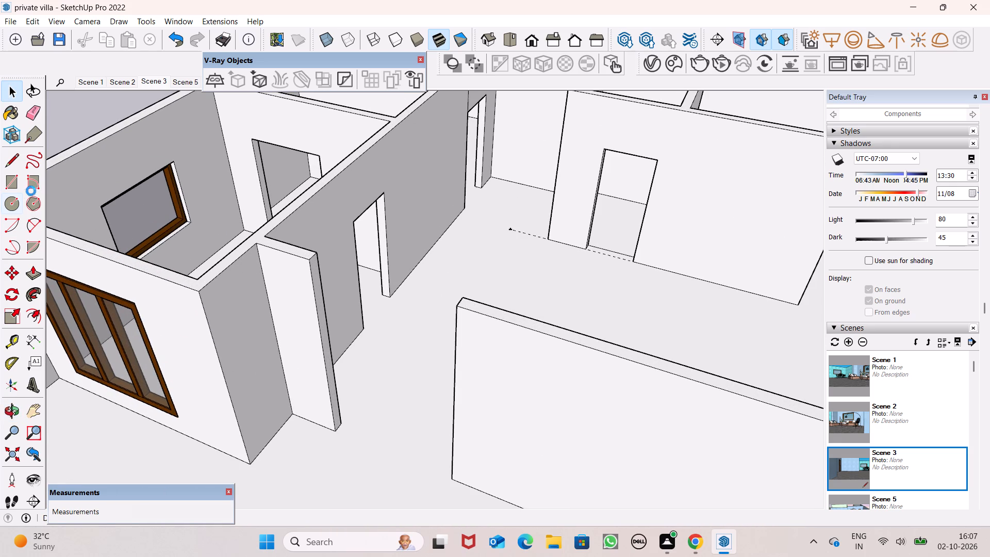
{"action": "left_click", "coordinate": [16, 162]}
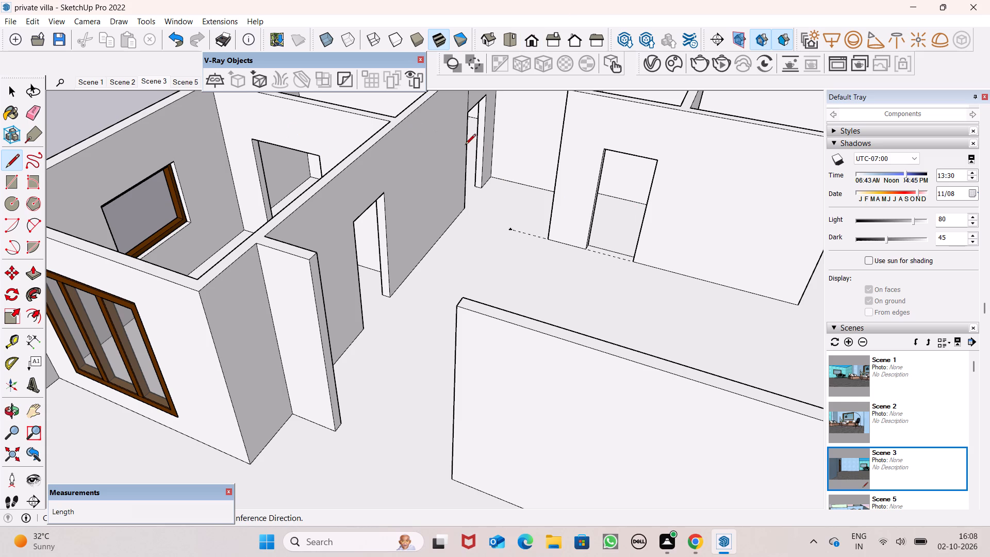
{"action": "scroll", "coordinate": [465, 198], "scroll_direction": "down", "scroll_amount": 20}
{"action": "scroll", "coordinate": [465, 198], "scroll_direction": "down", "scroll_amount": 2}
{"action": "scroll", "coordinate": [422, 284], "scroll_direction": "up", "scroll_amount": 9}
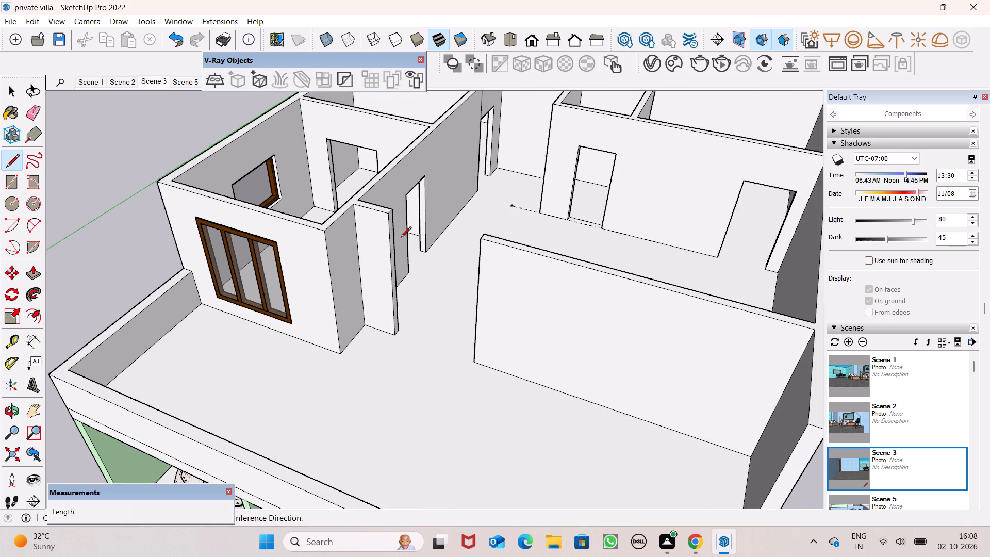
{"action": "scroll", "coordinate": [400, 238], "scroll_direction": "up", "scroll_amount": 17}
{"action": "left_click", "coordinate": [384, 199]}
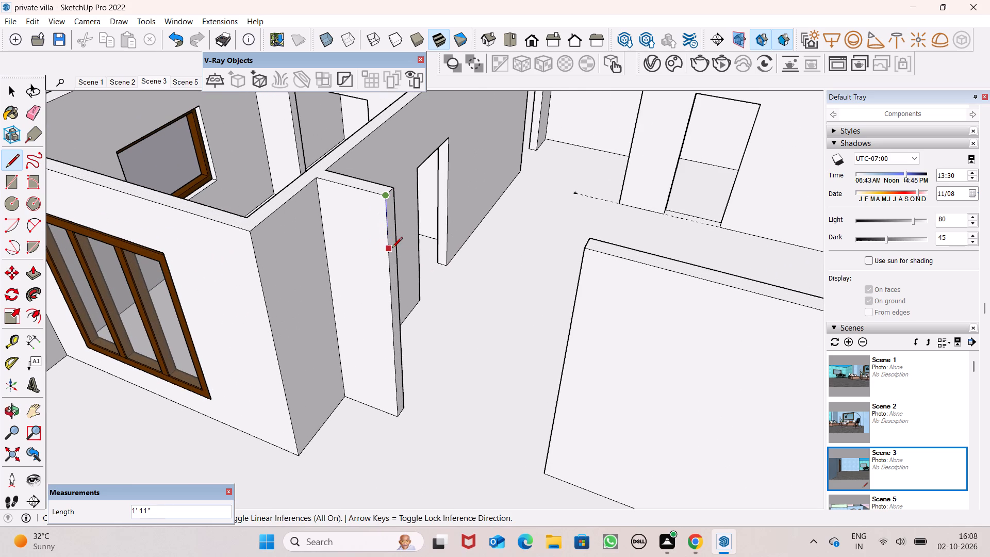
{"action": "key", "text": "3"}
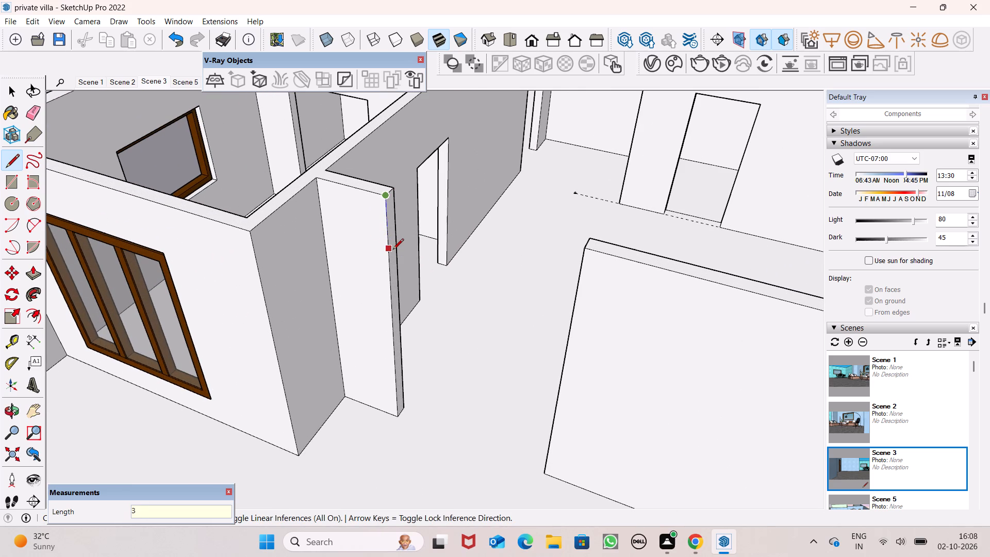
{"action": "key", "text": "BackSpace"}
{"action": "type", "text": "2'"}
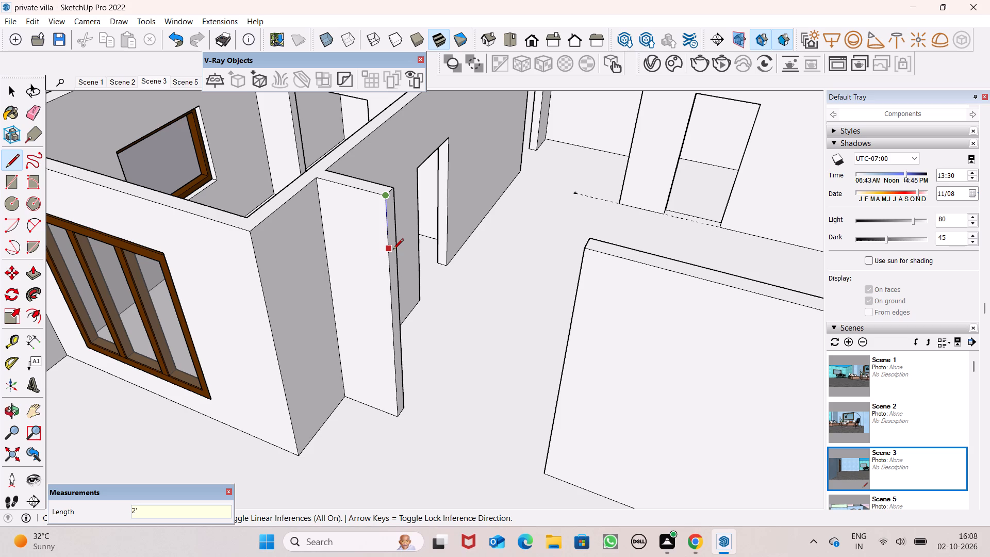
{"action": "key", "text": "Return"}
{"action": "left_click", "coordinate": [388, 257]}
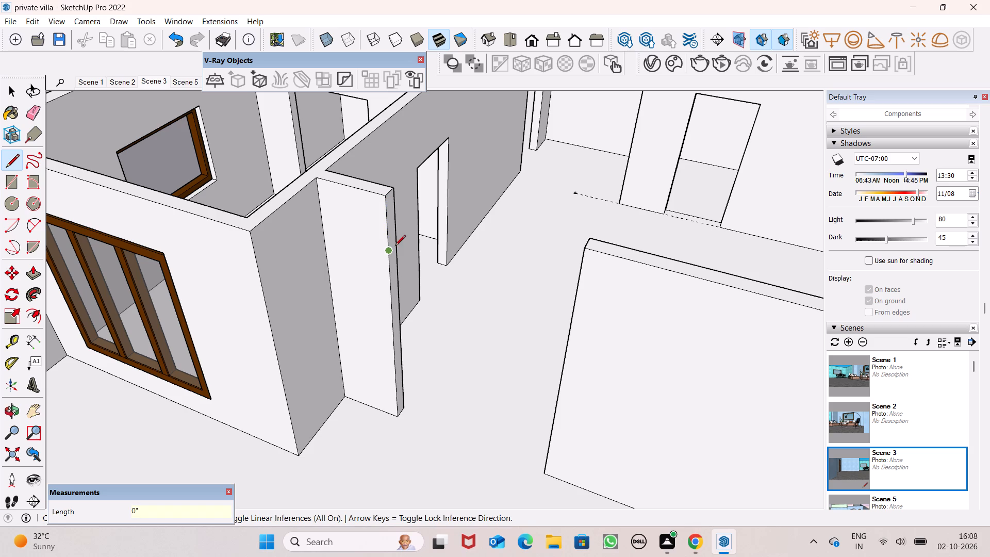
{"action": "left_click", "coordinate": [397, 244]}
{"action": "key", "text": "v"}
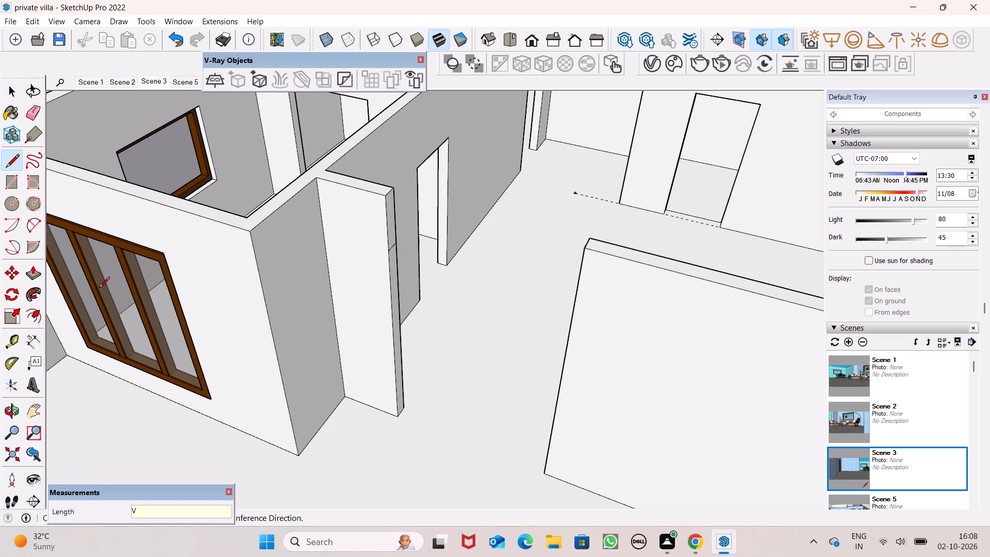
Push/Pull the upper face of that wall end 6' across the wide opening to the facing wall as a lintel.
{"action": "left_click", "coordinate": [38, 276]}
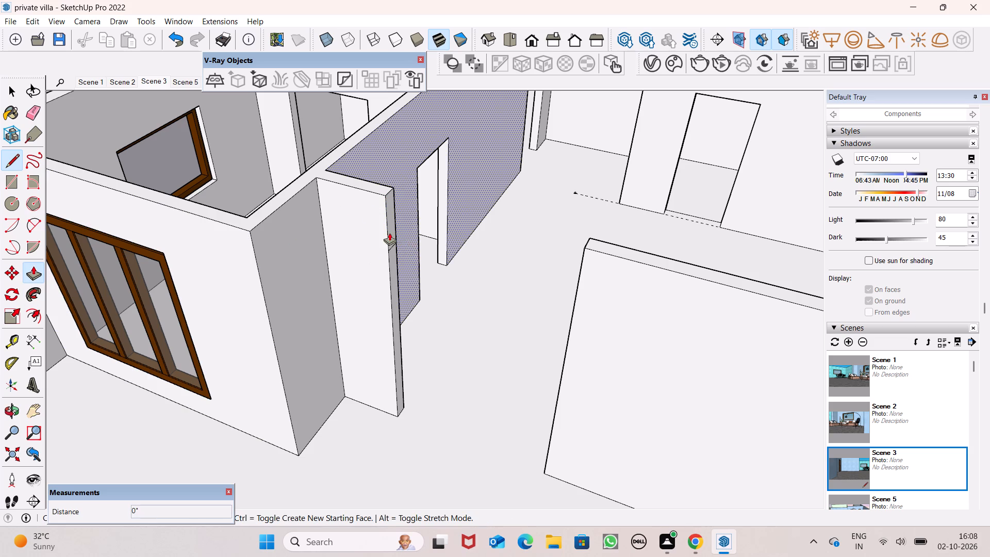
{"action": "left_click_drag", "start_coordinate": [393, 232], "coordinate": [575, 275]}
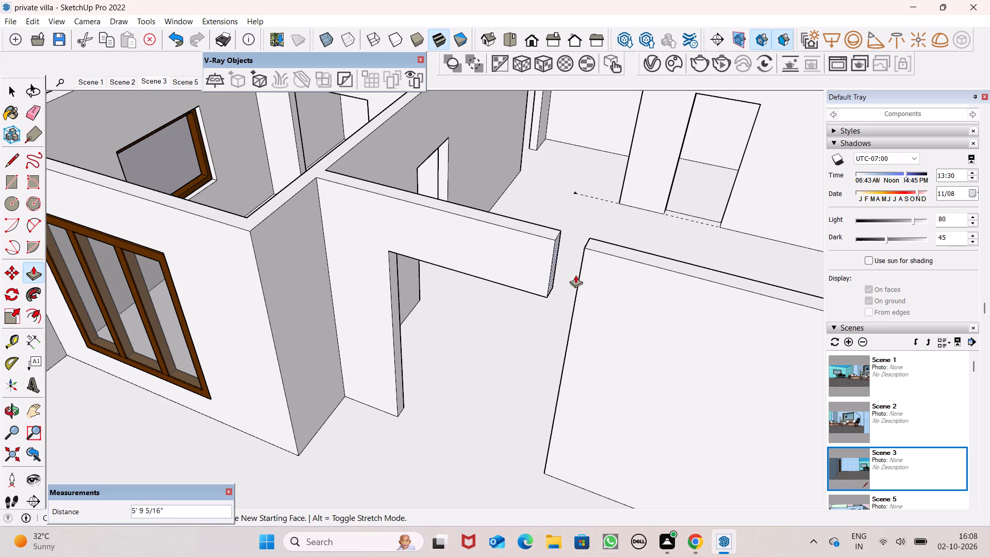
{"action": "left_click_drag", "start_coordinate": [575, 275], "coordinate": [585, 279]}
{"action": "scroll", "coordinate": [486, 248], "scroll_direction": "down", "scroll_amount": 10}
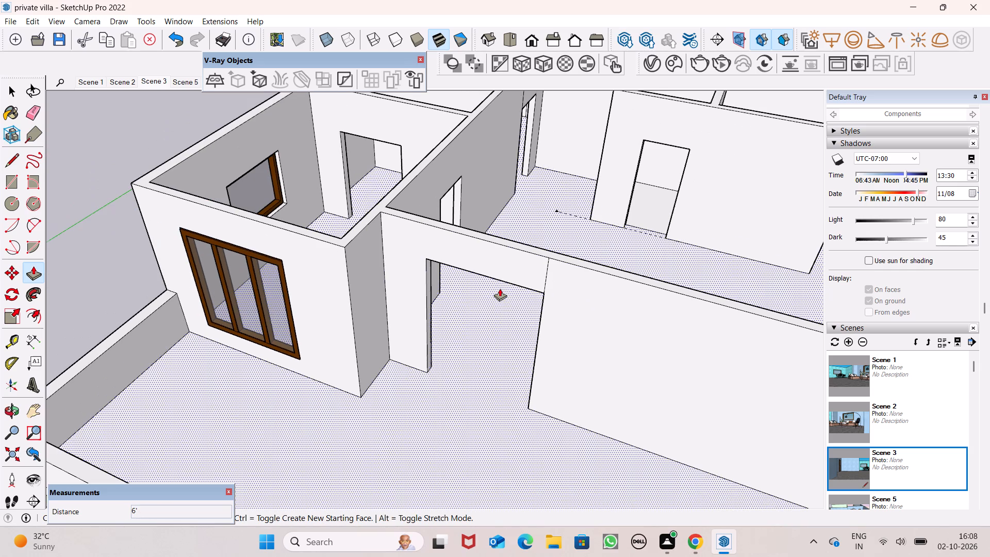
{"action": "key", "text": "space"}
Draw a 6" line across the same wall end just above the floor.
{"action": "scroll", "coordinate": [467, 381], "scroll_direction": "up", "scroll_amount": 7}
{"action": "scroll", "coordinate": [472, 434], "scroll_direction": "up", "scroll_amount": 9}
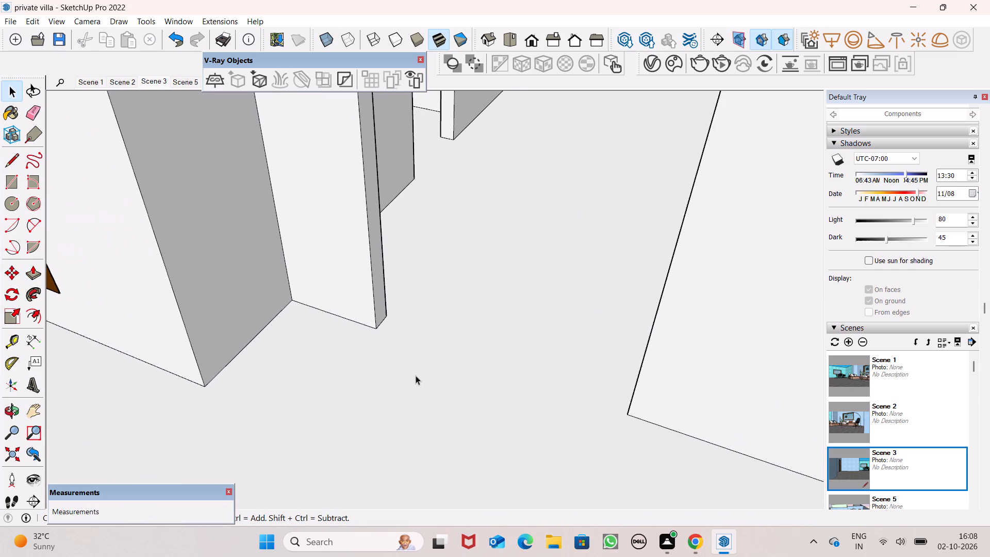
{"action": "left_click", "coordinate": [12, 156]}
{"action": "left_click", "coordinate": [374, 314]}
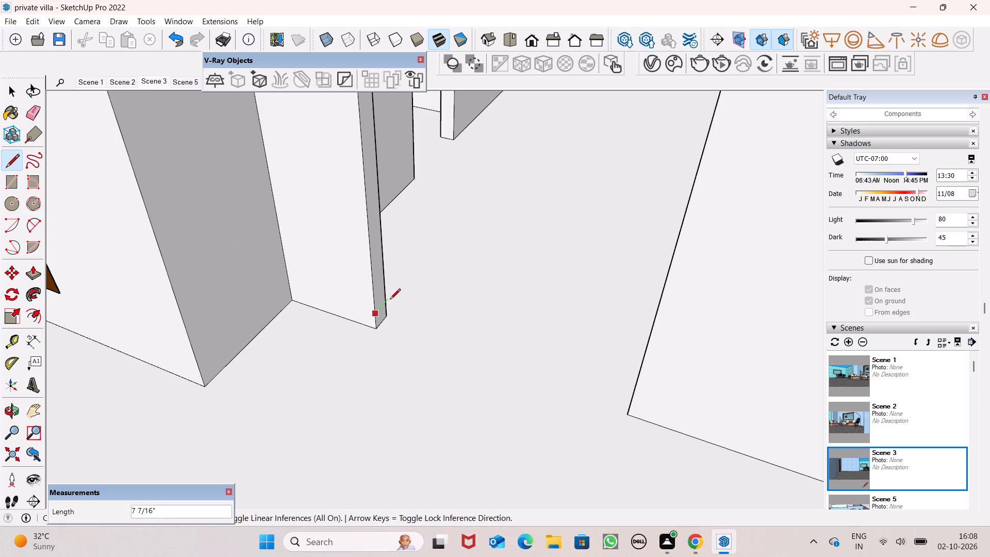
{"action": "left_click", "coordinate": [387, 300]}
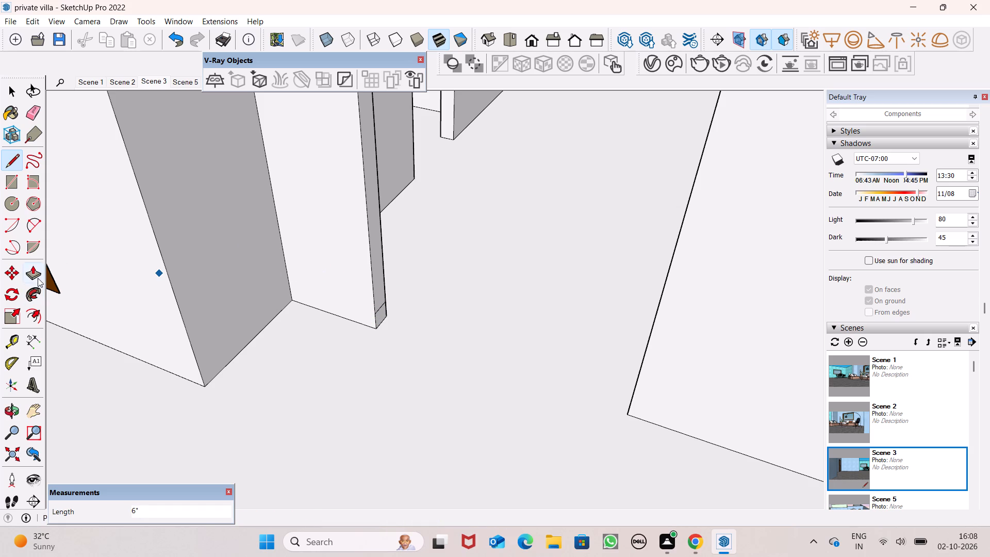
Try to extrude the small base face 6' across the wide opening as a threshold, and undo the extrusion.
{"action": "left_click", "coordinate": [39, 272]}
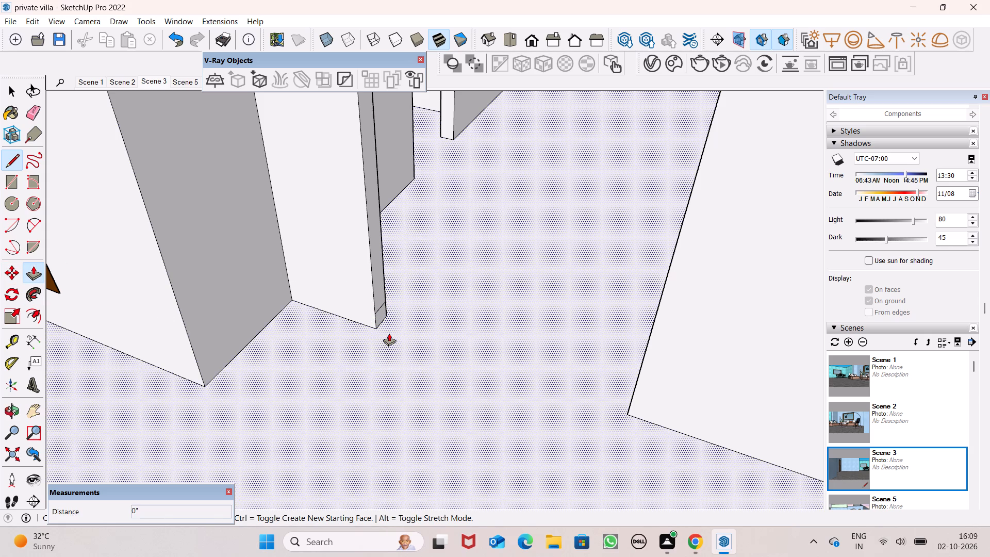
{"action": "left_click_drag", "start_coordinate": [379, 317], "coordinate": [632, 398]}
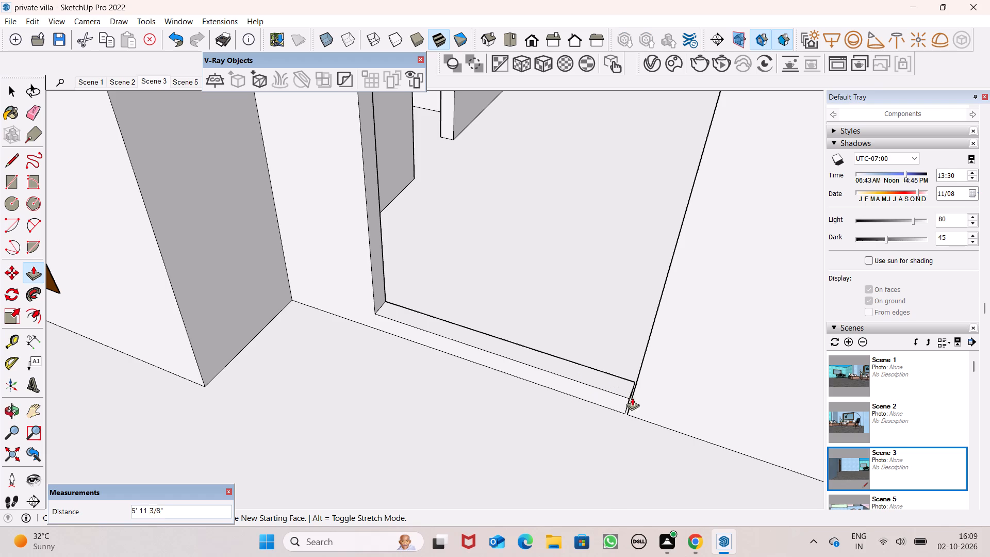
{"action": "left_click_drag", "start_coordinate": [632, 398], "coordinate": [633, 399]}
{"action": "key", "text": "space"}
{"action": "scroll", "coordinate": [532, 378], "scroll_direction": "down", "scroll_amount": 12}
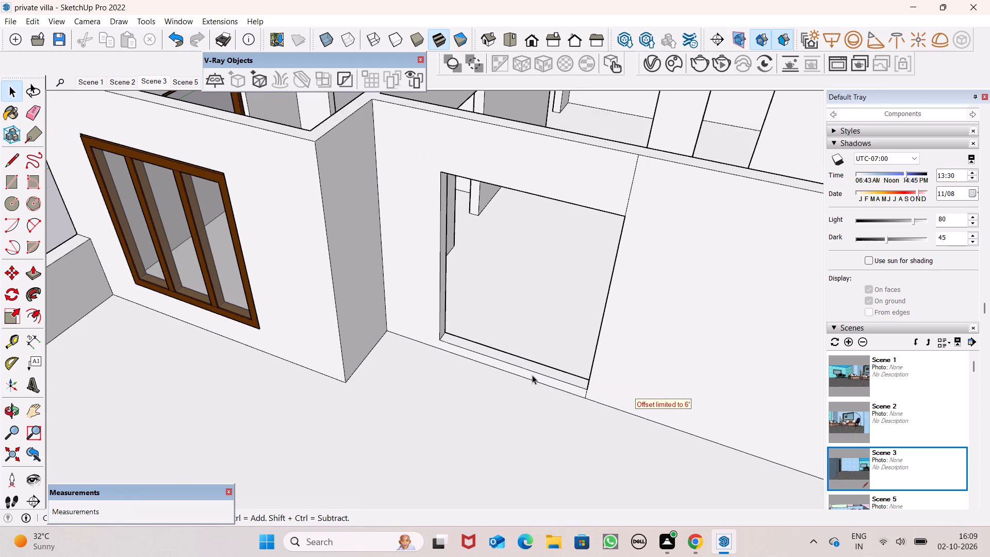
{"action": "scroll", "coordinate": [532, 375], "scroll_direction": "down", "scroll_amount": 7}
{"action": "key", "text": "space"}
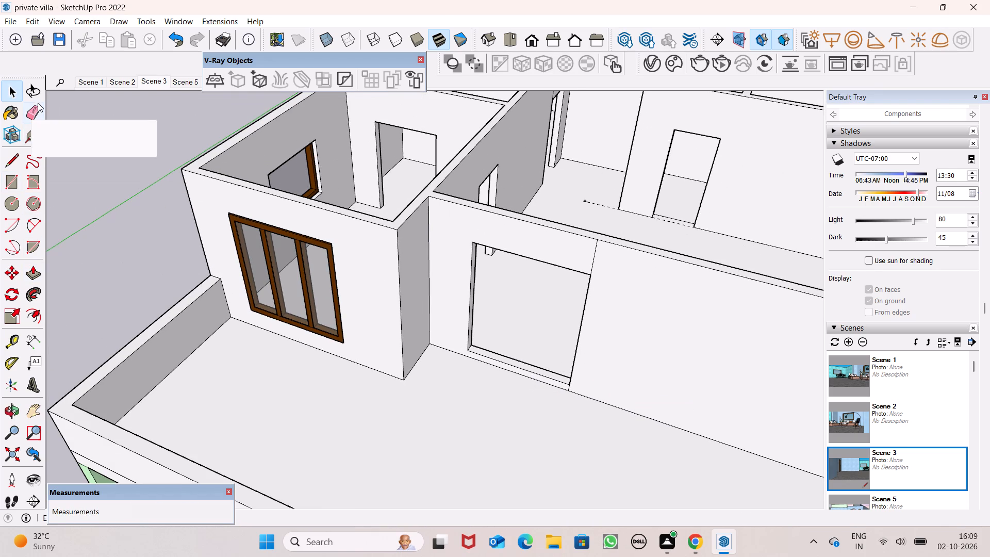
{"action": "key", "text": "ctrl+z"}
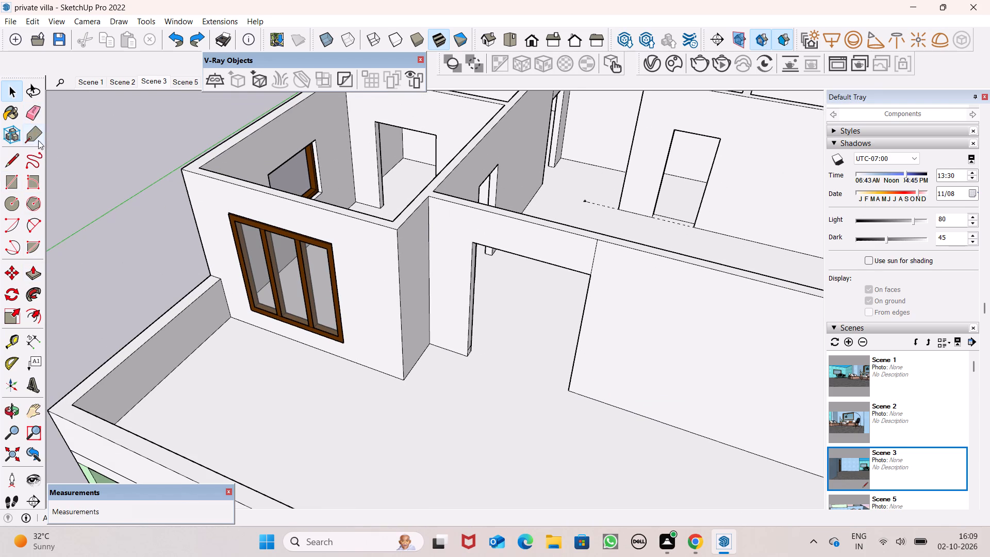
Erase the vertical seam edge between the wide opening's lintel and the adjoining long wall.
{"action": "left_click", "coordinate": [35, 116]}
{"action": "left_click_drag", "start_coordinate": [587, 250], "coordinate": [600, 254]}
{"action": "scroll", "coordinate": [589, 202], "scroll_direction": "down", "scroll_amount": 8}
{"action": "middle_click_drag", "start_coordinate": [632, 276], "coordinate": [103, 337]}
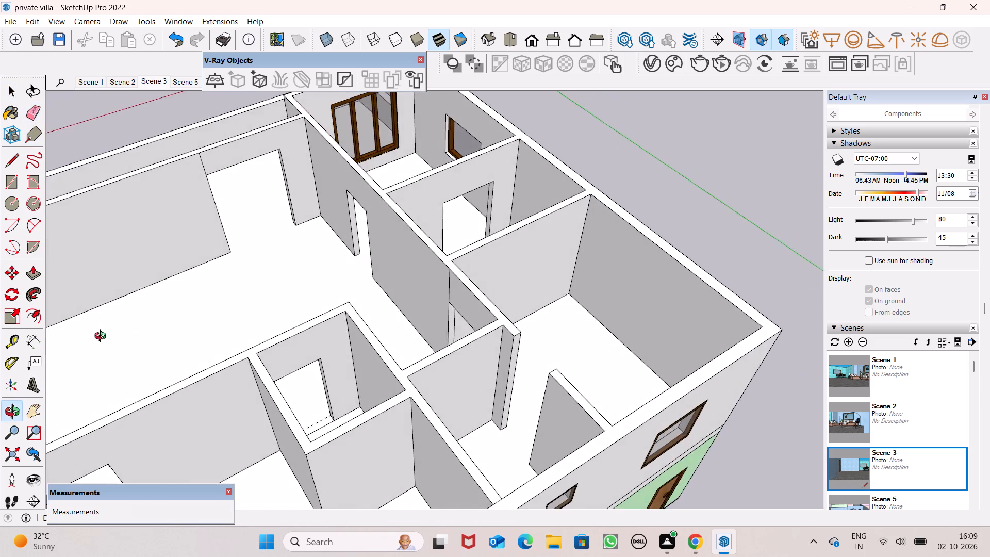
Erase the vertical seam edges beside the lintels of the two door openings off the main hall.
{"action": "middle_click_drag", "start_coordinate": [103, 337], "coordinate": [100, 329]}
{"action": "scroll", "coordinate": [186, 166], "scroll_direction": "up", "scroll_amount": 4}
{"action": "scroll", "coordinate": [186, 166], "scroll_direction": "down", "scroll_amount": 1}
{"action": "scroll", "coordinate": [186, 166], "scroll_direction": "up", "scroll_amount": 2}
{"action": "left_click_drag", "start_coordinate": [224, 151], "coordinate": [207, 151]}
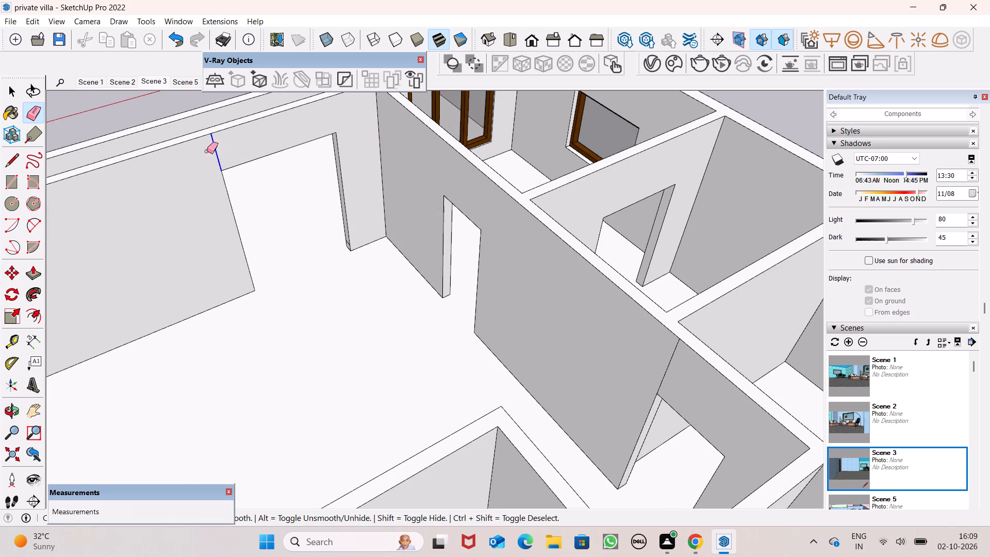
{"action": "left_click_drag", "start_coordinate": [207, 151], "coordinate": [206, 151]}
{"action": "scroll", "coordinate": [325, 237], "scroll_direction": "down", "scroll_amount": 6}
{"action": "scroll", "coordinate": [564, 334], "scroll_direction": "up", "scroll_amount": 7}
{"action": "left_click_drag", "start_coordinate": [565, 331], "coordinate": [557, 323]}
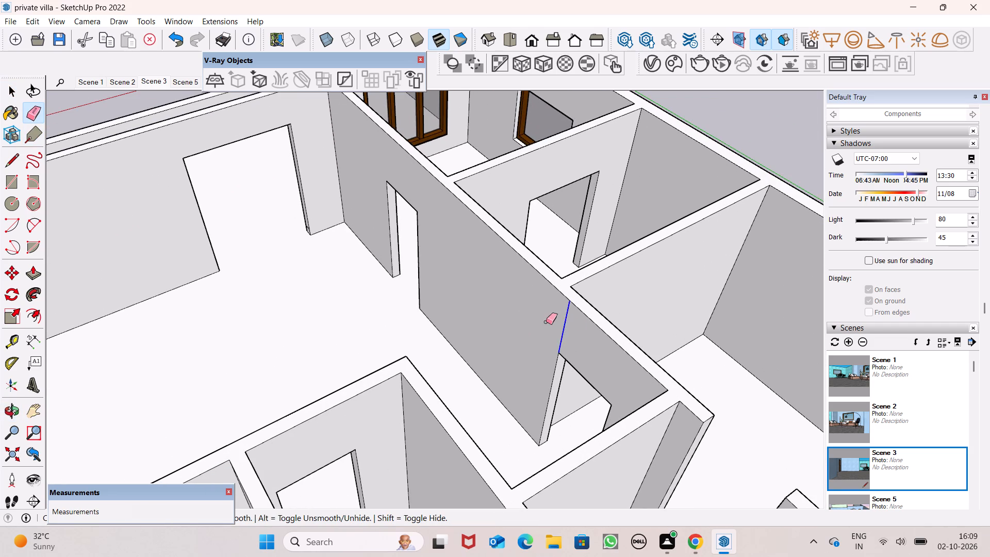
Copy the ground floor's wooden exterior door upward to a free spot above the upper floor.
{"action": "middle_click_drag", "start_coordinate": [615, 351], "coordinate": [185, 367]}
{"action": "scroll", "coordinate": [206, 294], "scroll_direction": "down", "scroll_amount": 6}
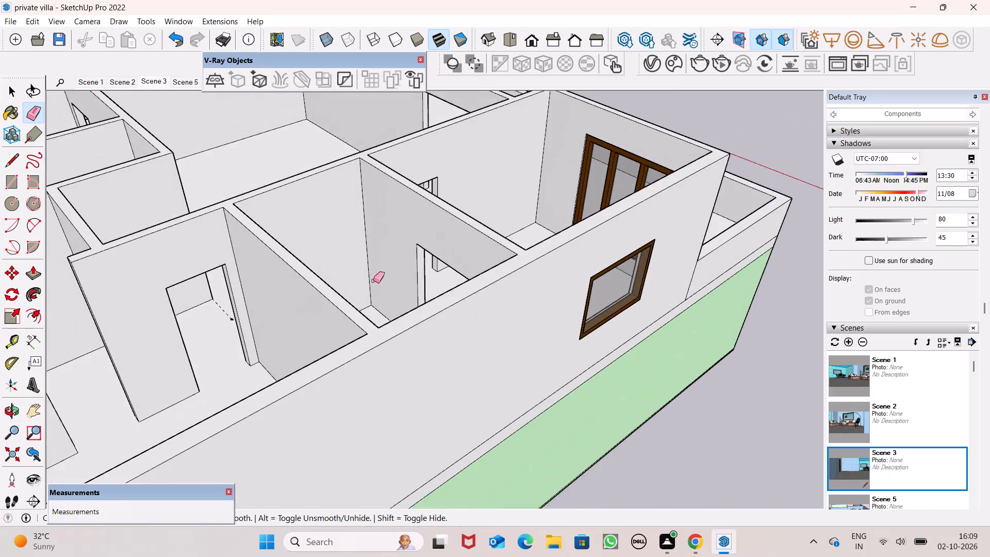
{"action": "scroll", "coordinate": [373, 281], "scroll_direction": "down", "scroll_amount": 16}
{"action": "middle_click_drag", "start_coordinate": [384, 301], "coordinate": [0, 282]}
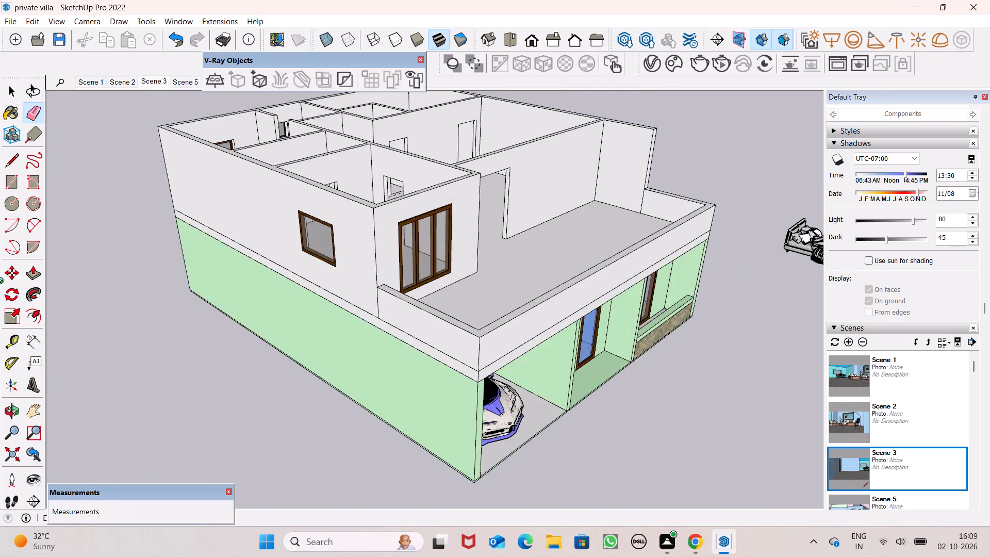
{"action": "middle_click_drag", "start_coordinate": [0, 282], "coordinate": [676, 283]}
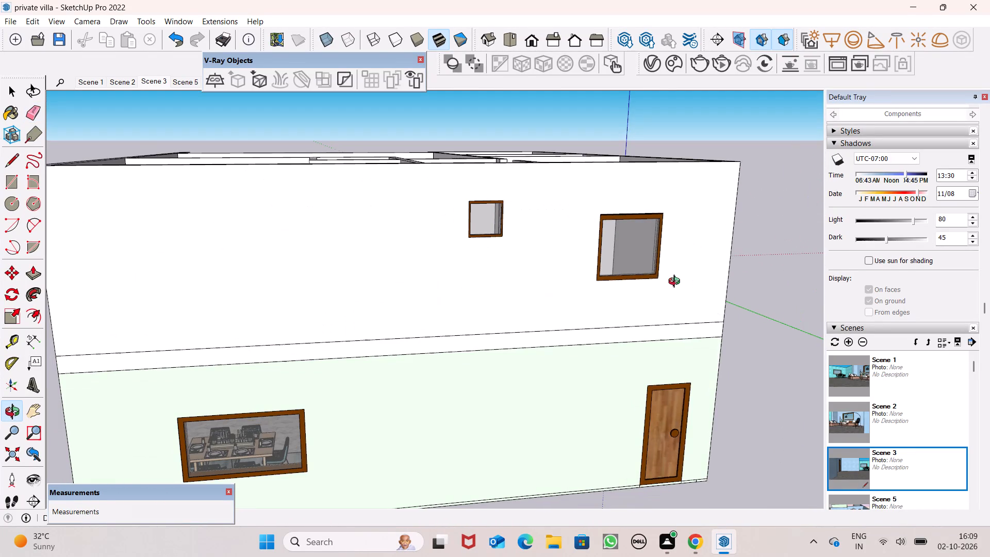
{"action": "middle_click_drag", "start_coordinate": [676, 283], "coordinate": [679, 285]}
{"action": "key", "text": "space"}
{"action": "left_click", "coordinate": [681, 414]}
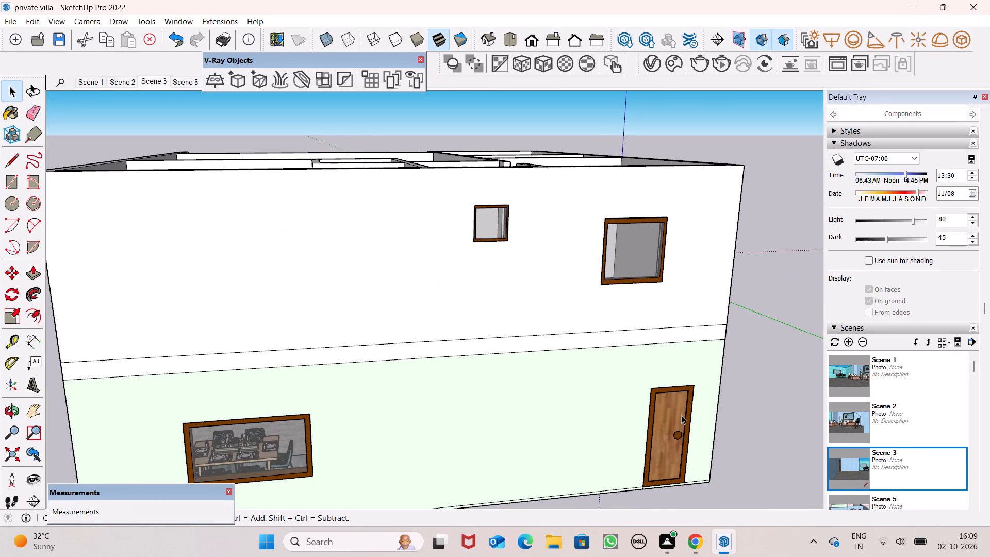
{"action": "key", "text": "m"}
{"action": "key", "text": "Return"}
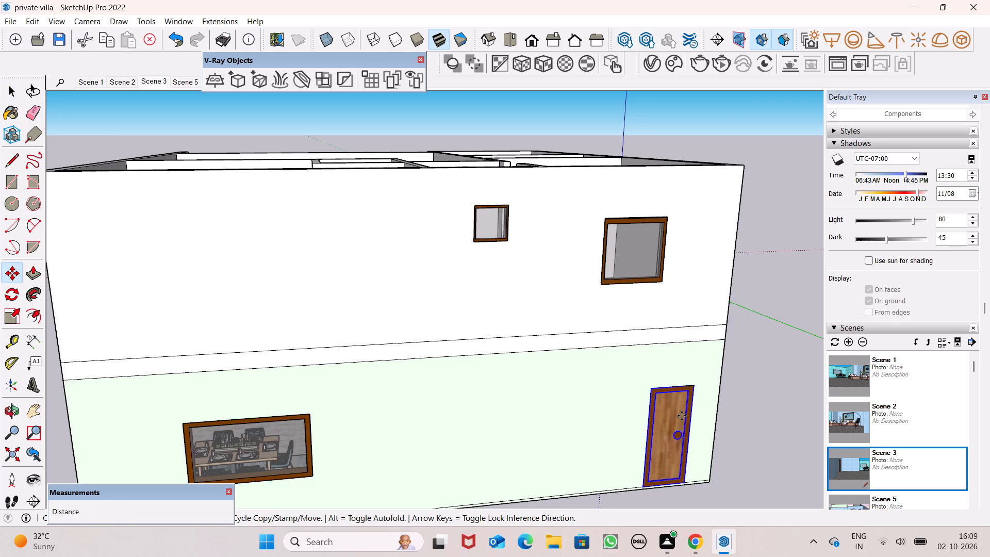
{"action": "left_click_drag", "start_coordinate": [682, 424], "coordinate": [716, 113]}
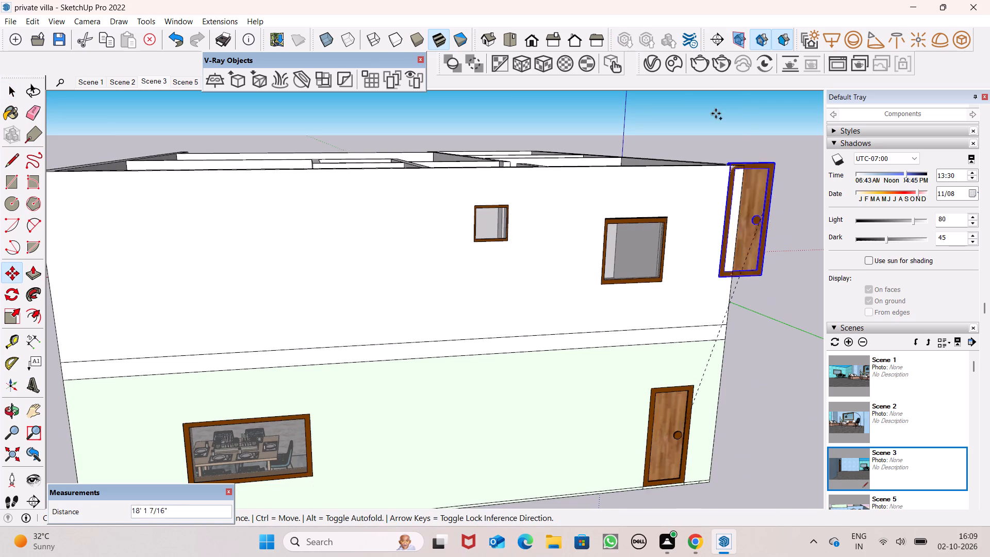
{"action": "left_click_drag", "start_coordinate": [716, 113], "coordinate": [435, 73]}
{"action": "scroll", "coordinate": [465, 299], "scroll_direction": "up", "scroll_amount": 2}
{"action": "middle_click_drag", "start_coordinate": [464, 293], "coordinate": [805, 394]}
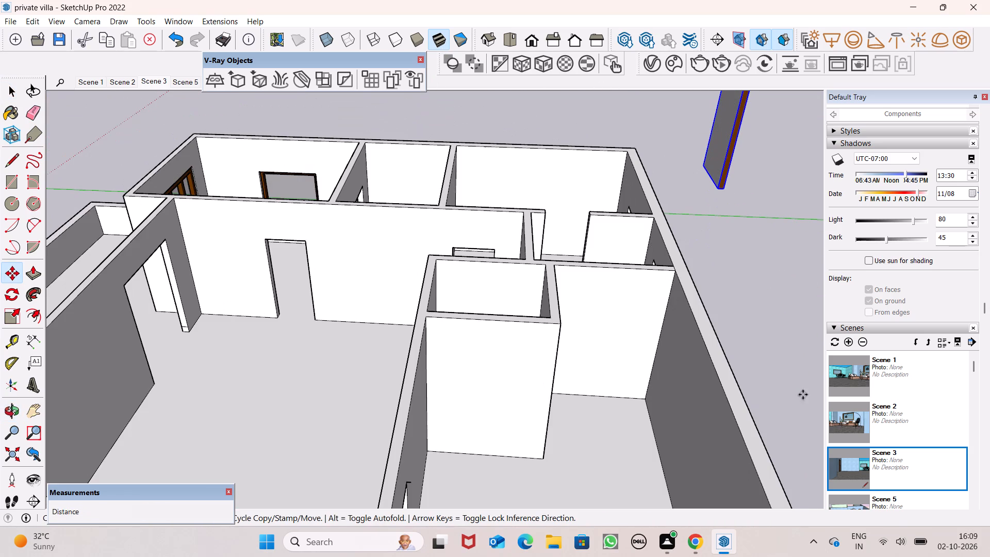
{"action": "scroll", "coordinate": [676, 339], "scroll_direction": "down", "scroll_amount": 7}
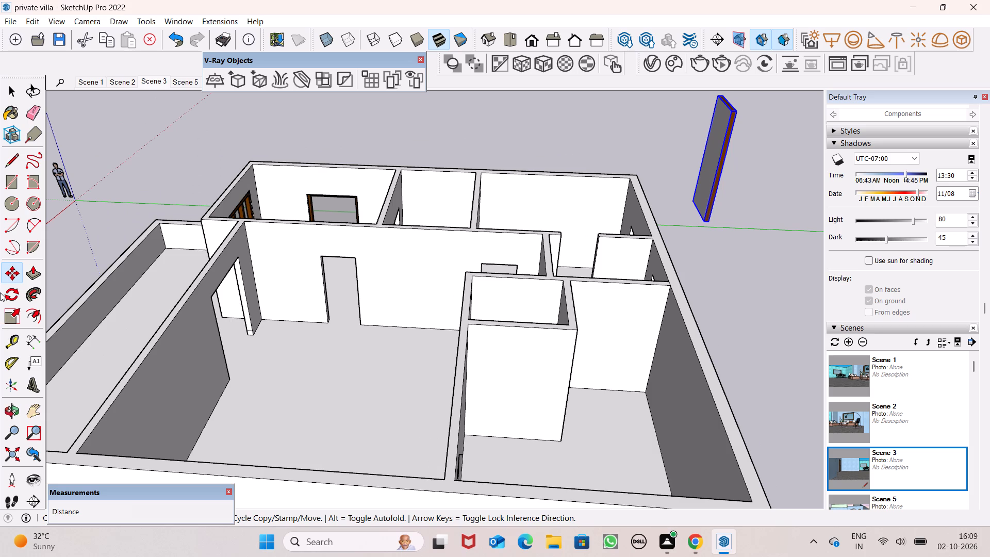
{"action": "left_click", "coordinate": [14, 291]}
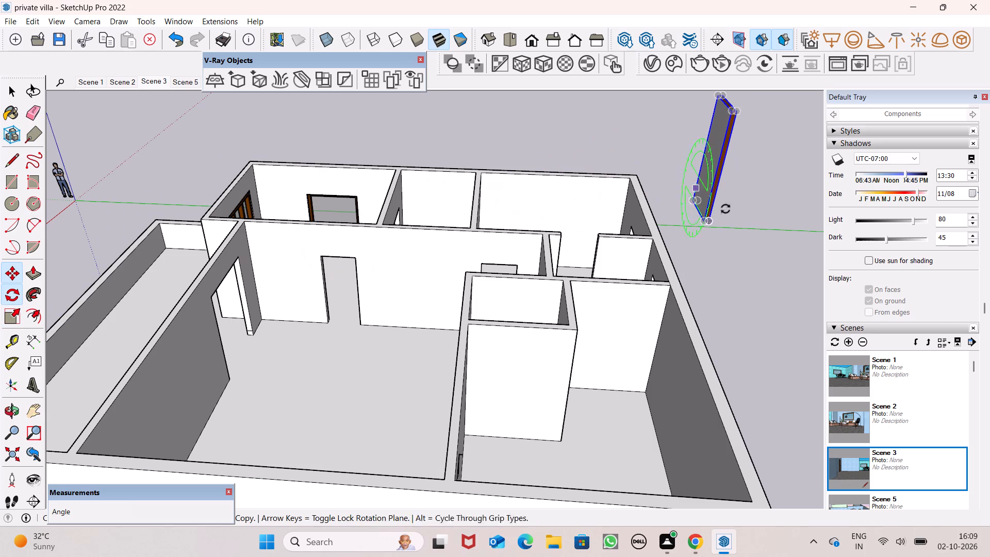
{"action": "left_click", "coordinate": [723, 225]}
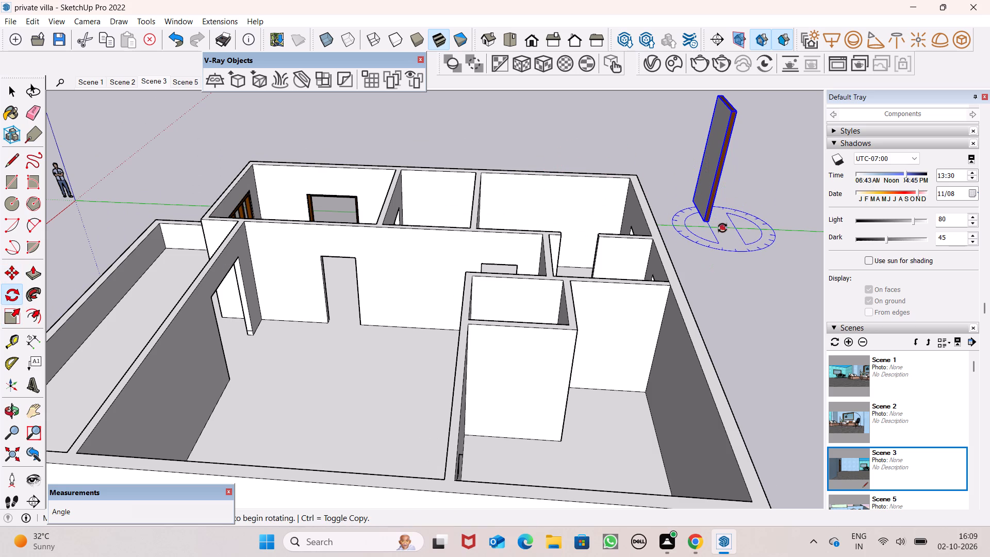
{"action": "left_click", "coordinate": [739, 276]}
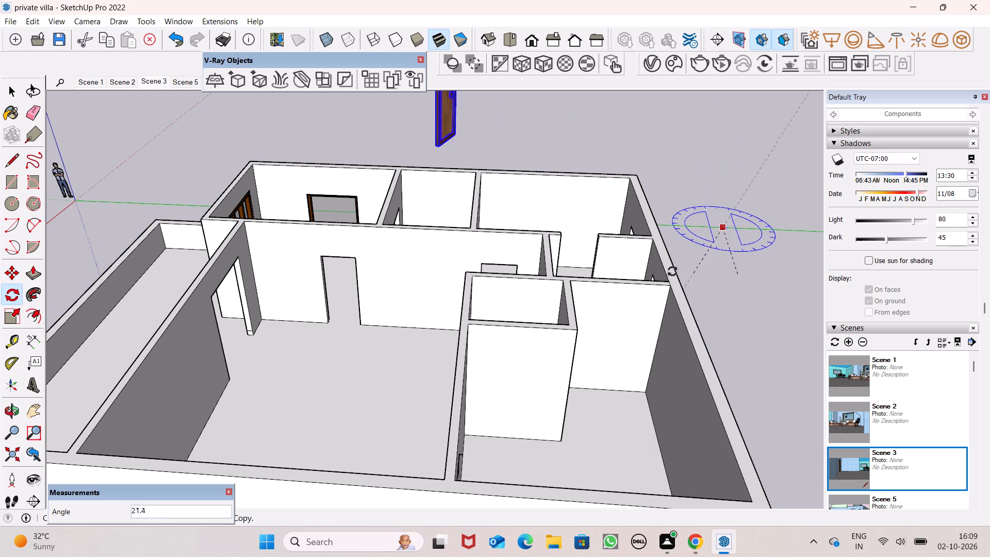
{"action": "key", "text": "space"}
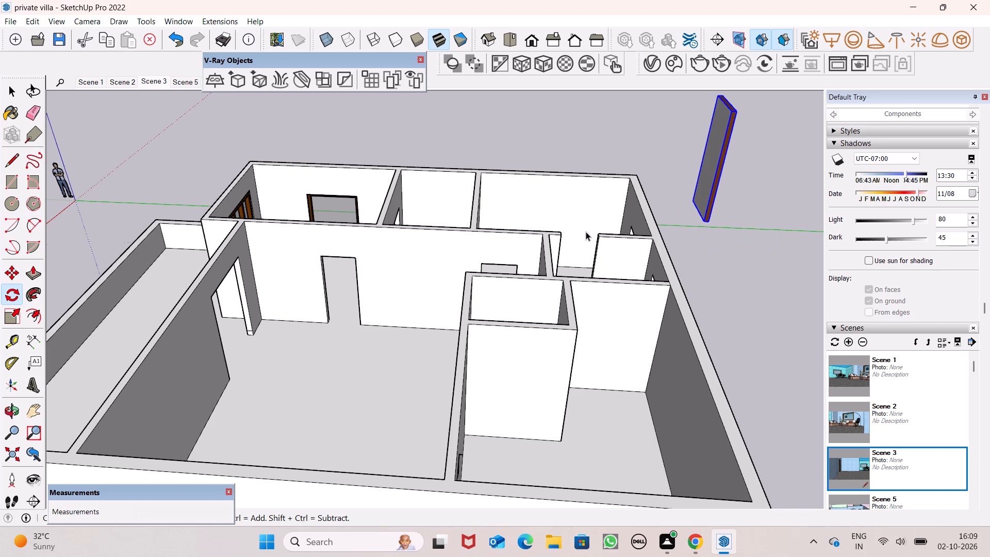
Rotate the copied door horizontally until it is parallel to the hall's long interior wall.
{"action": "left_click", "coordinate": [7, 297]}
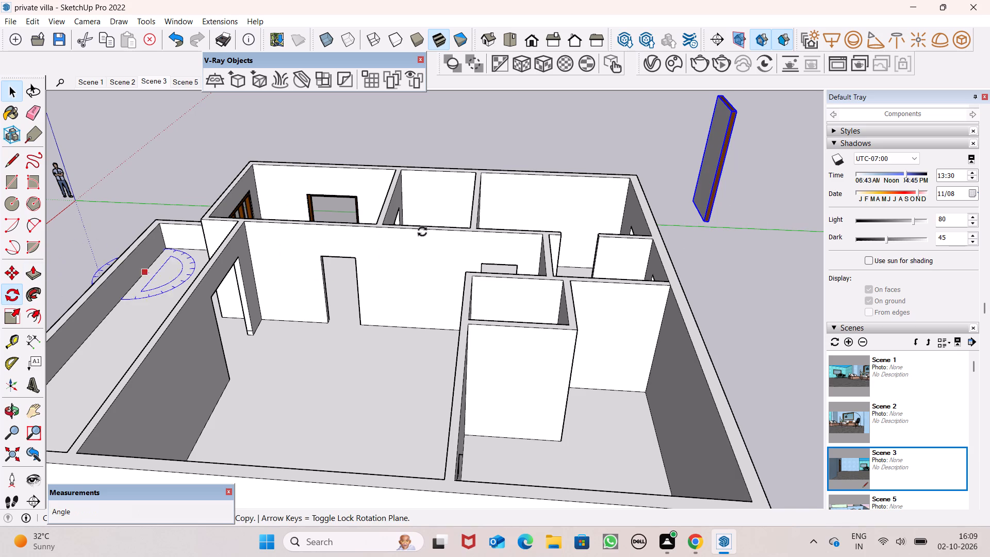
{"action": "left_click", "coordinate": [712, 230]}
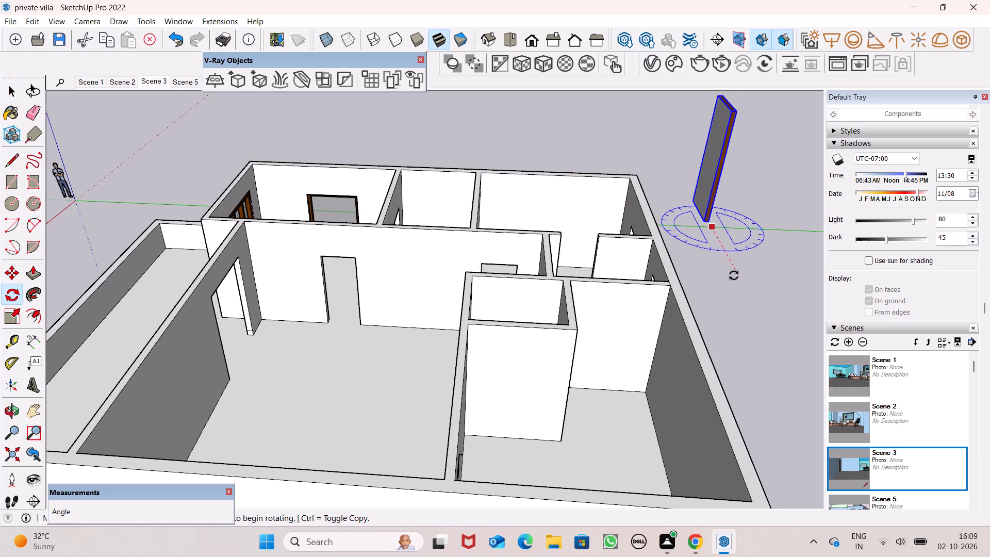
{"action": "left_click", "coordinate": [734, 275]}
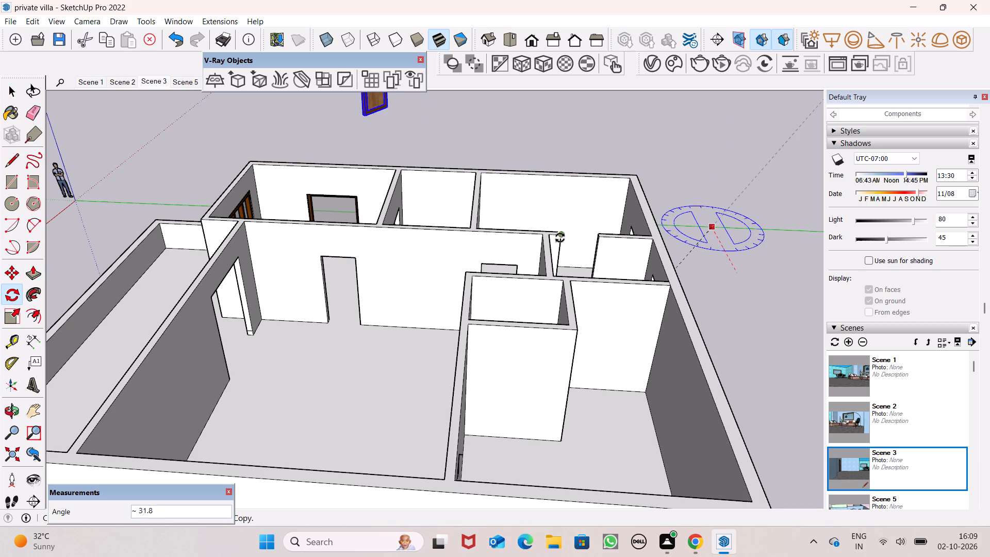
{"action": "left_click", "coordinate": [542, 216]}
{"action": "key", "text": "space"}
Move the rotated door into the first door opening of the hall's long interior wall, matching their upper corners.
{"action": "scroll", "coordinate": [546, 217], "scroll_direction": "down", "scroll_amount": 8}
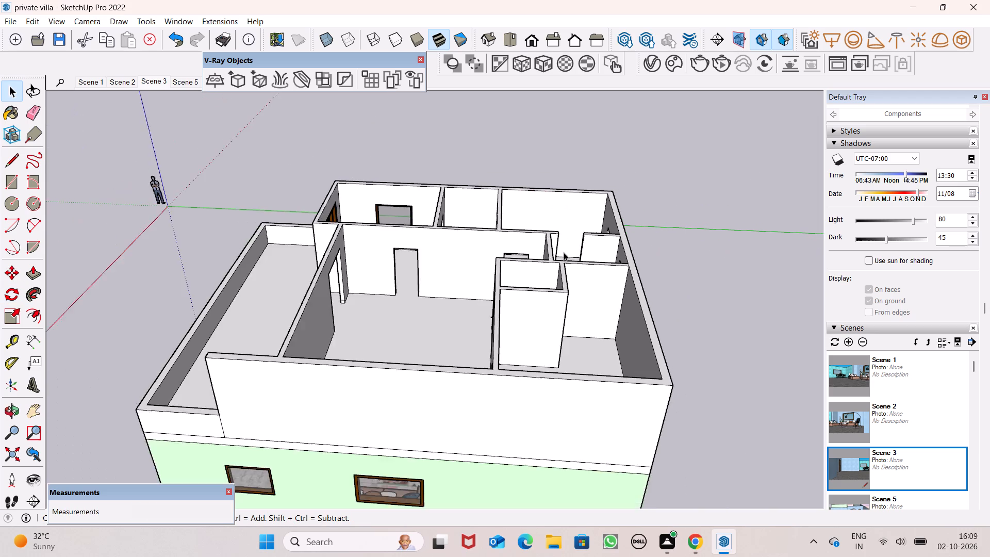
{"action": "scroll", "coordinate": [564, 252], "scroll_direction": "down", "scroll_amount": 20}
{"action": "scroll", "coordinate": [506, 176], "scroll_direction": "up", "scroll_amount": 4}
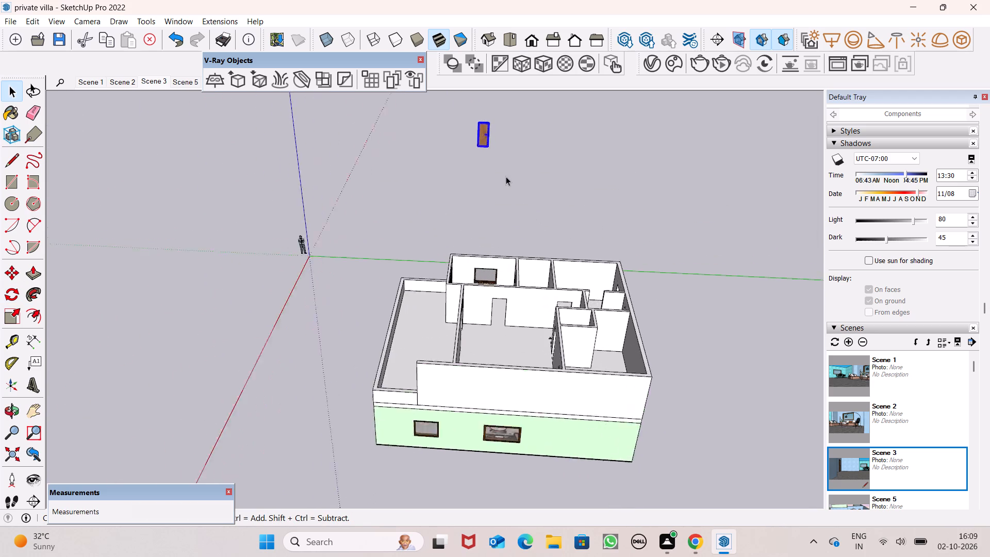
{"action": "scroll", "coordinate": [506, 176], "scroll_direction": "up", "scroll_amount": 1}
{"action": "key", "text": "m"}
{"action": "key", "text": "Return"}
{"action": "left_click_drag", "start_coordinate": [484, 143], "coordinate": [521, 347]}
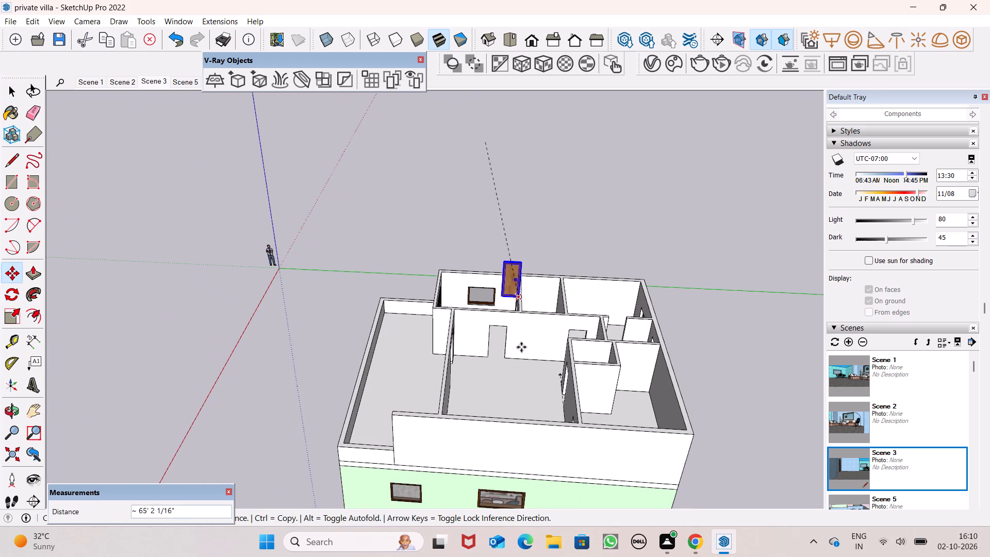
{"action": "left_click_drag", "start_coordinate": [521, 347], "coordinate": [503, 372]}
{"action": "scroll", "coordinate": [503, 334], "scroll_direction": "up", "scroll_amount": 8}
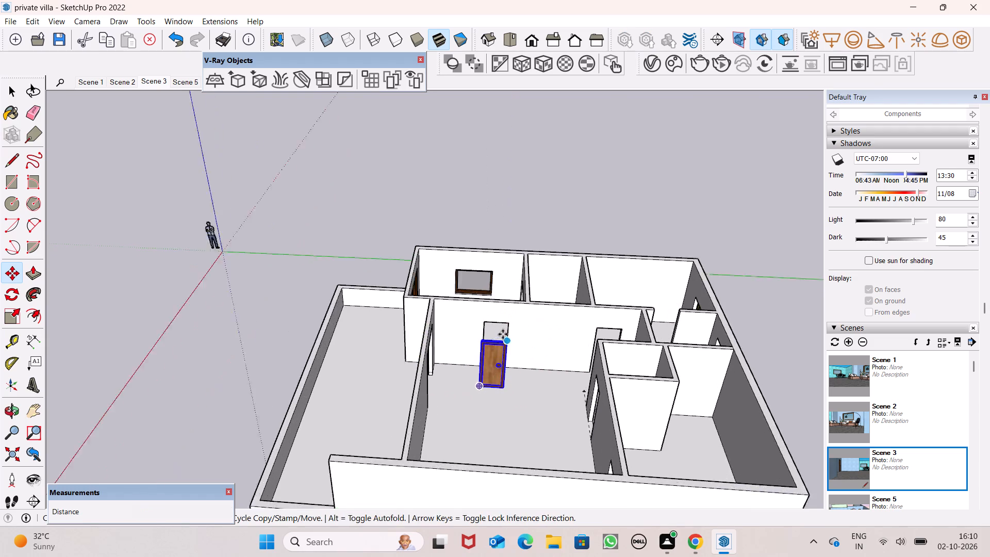
{"action": "scroll", "coordinate": [516, 338], "scroll_direction": "up", "scroll_amount": 10}
{"action": "middle_click", "coordinate": [516, 338]}
{"action": "scroll", "coordinate": [510, 342], "scroll_direction": "up", "scroll_amount": 7}
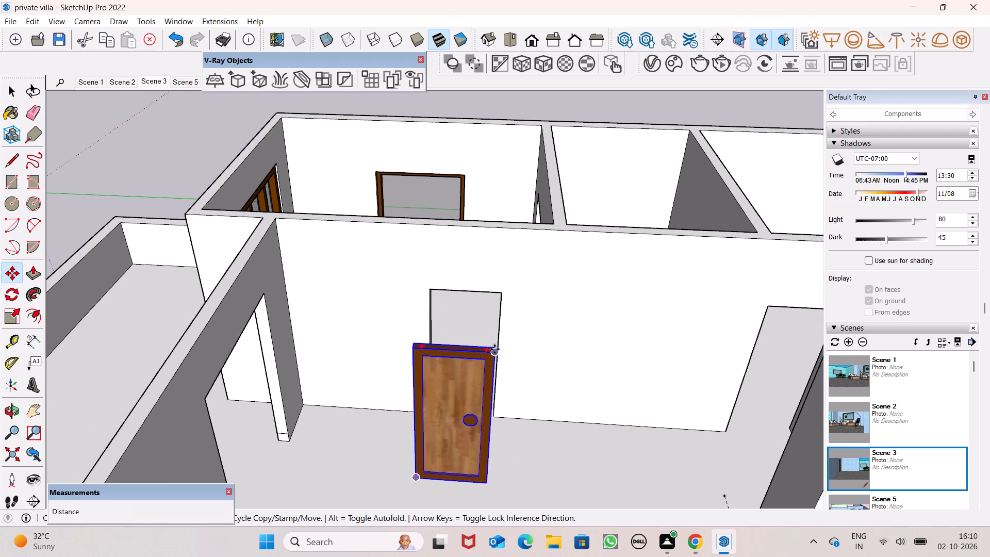
{"action": "left_click_drag", "start_coordinate": [494, 349], "coordinate": [502, 297]}
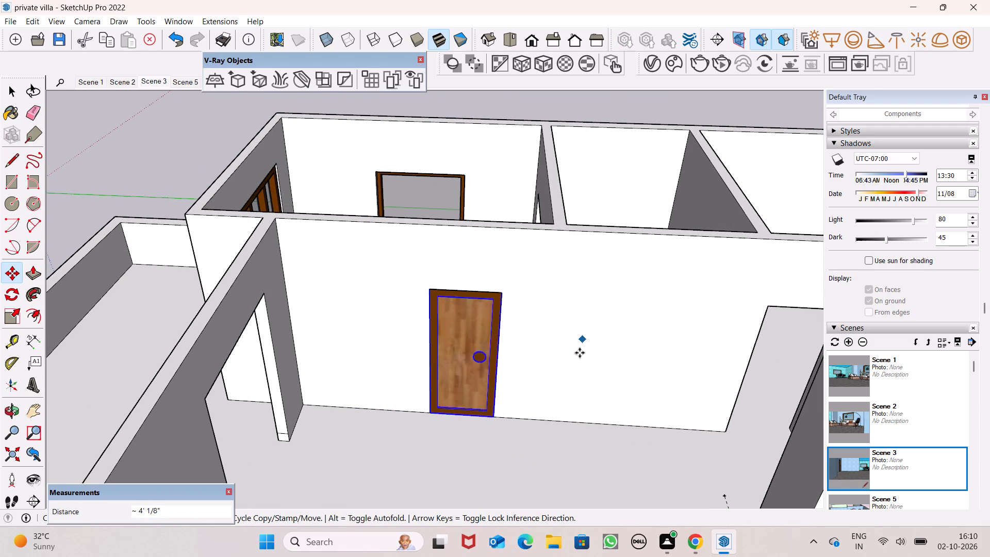
{"action": "scroll", "coordinate": [578, 353], "scroll_direction": "down", "scroll_amount": 7}
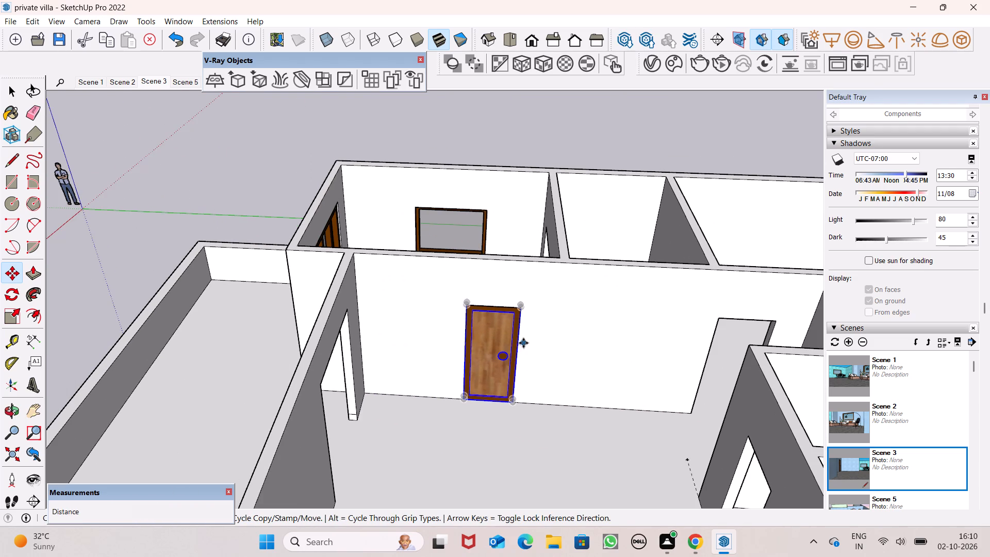
Copy the fitted door along the same wall into the second opening, aligning it with the opening's upper corner.
{"action": "key", "text": "space"}
{"action": "left_click", "coordinate": [514, 325]}
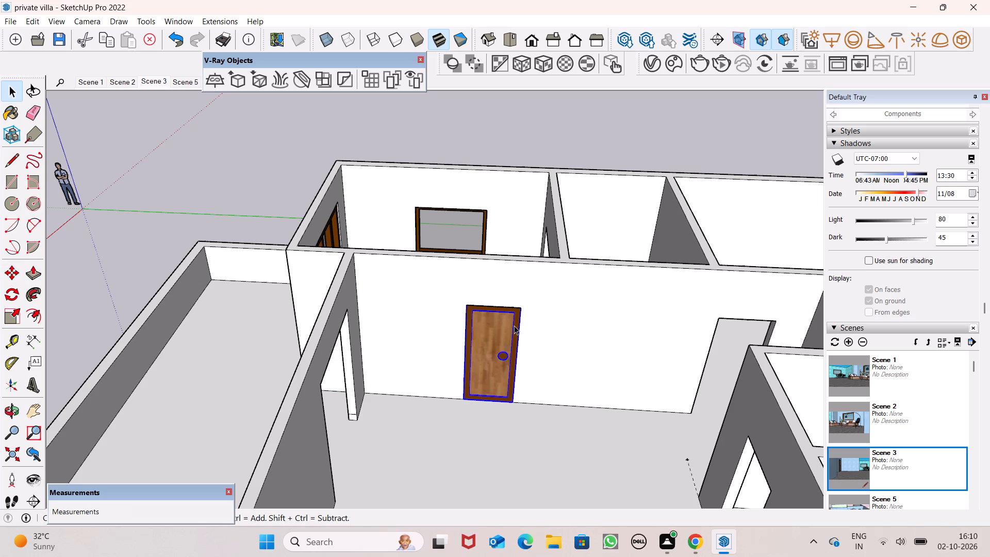
{"action": "key", "text": "m"}
{"action": "key", "text": "Return"}
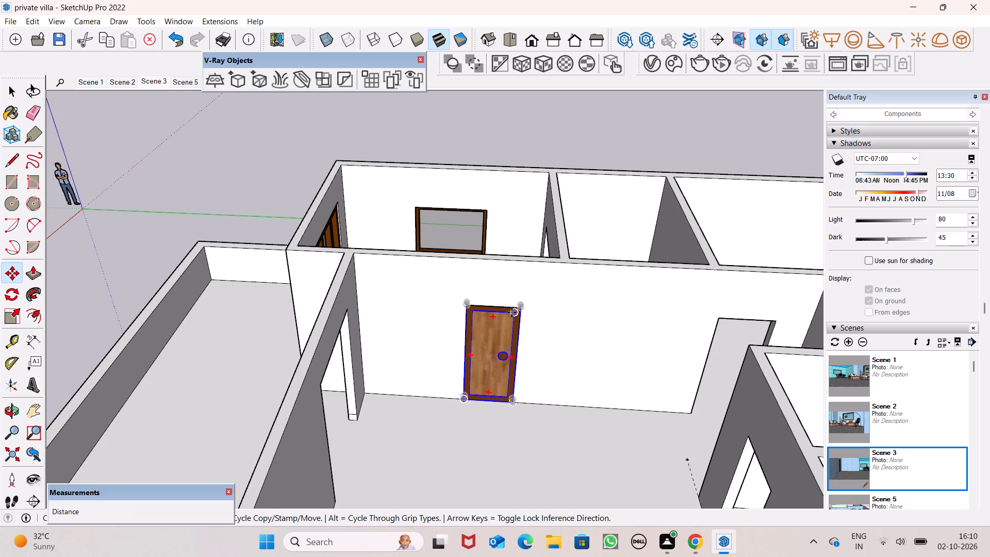
{"action": "left_click_drag", "start_coordinate": [523, 307], "coordinate": [707, 326]}
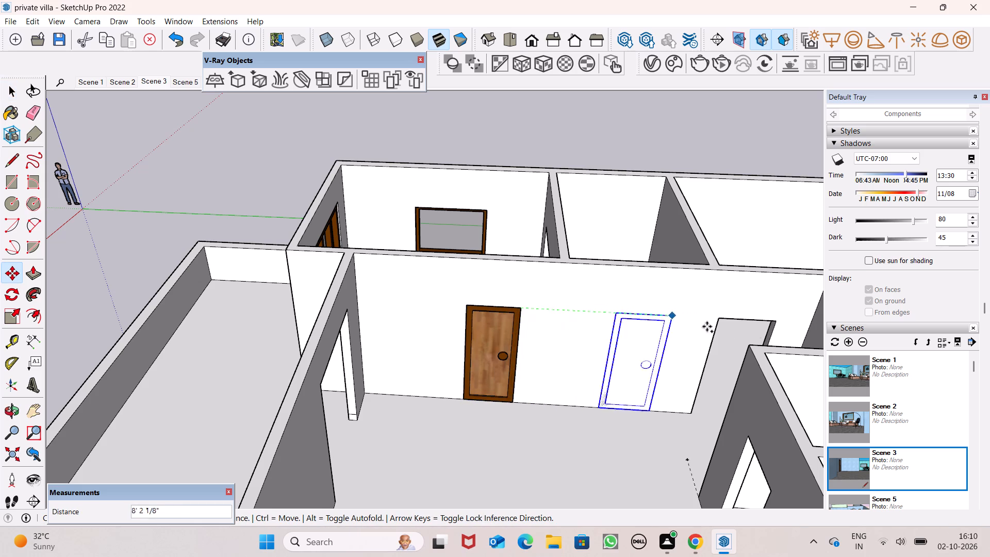
{"action": "left_click_drag", "start_coordinate": [707, 326], "coordinate": [769, 338]}
{"action": "left_click_drag", "start_coordinate": [770, 337], "coordinate": [774, 321]}
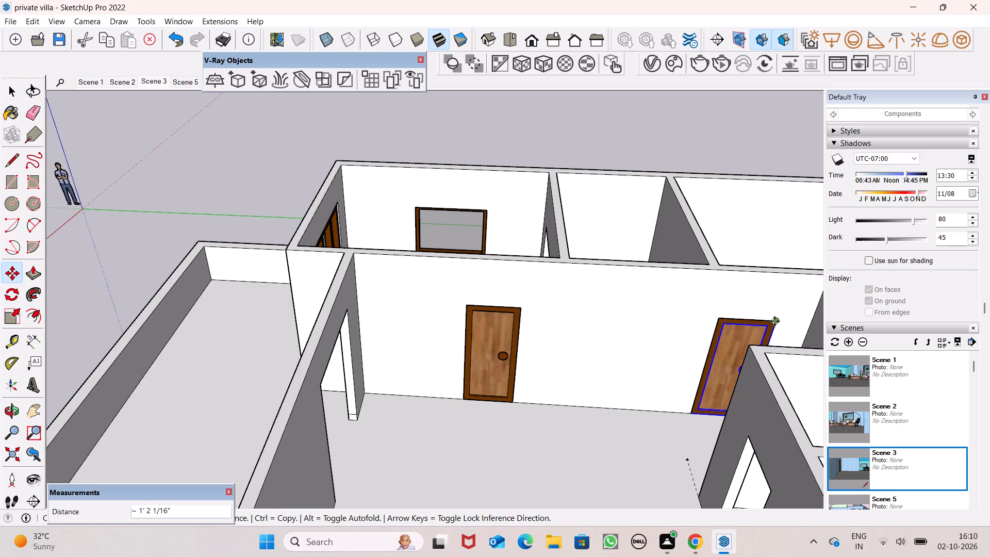
{"action": "left_click_drag", "start_coordinate": [774, 321], "coordinate": [775, 322]}
Copy the second door of the hall's long wall to a free spot outside the outer side wall, about 31 ft away.
{"action": "scroll", "coordinate": [584, 270], "scroll_direction": "down", "scroll_amount": 11}
{"action": "middle_click_drag", "start_coordinate": [613, 381], "coordinate": [823, 401]}
{"action": "scroll", "coordinate": [562, 294], "scroll_direction": "up", "scroll_amount": 5}
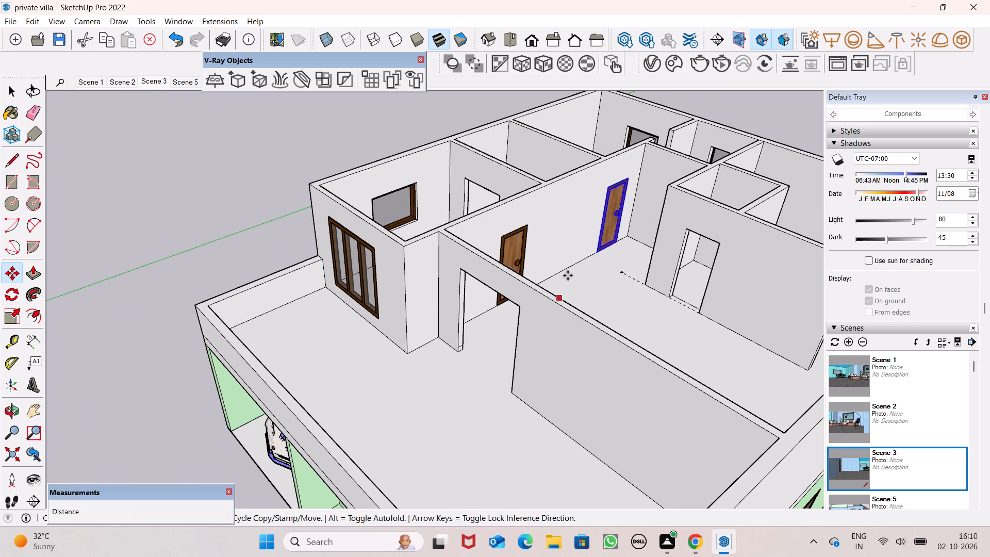
{"action": "middle_click_drag", "start_coordinate": [587, 263], "coordinate": [710, 306]}
{"action": "scroll", "coordinate": [590, 189], "scroll_direction": "down", "scroll_amount": 6}
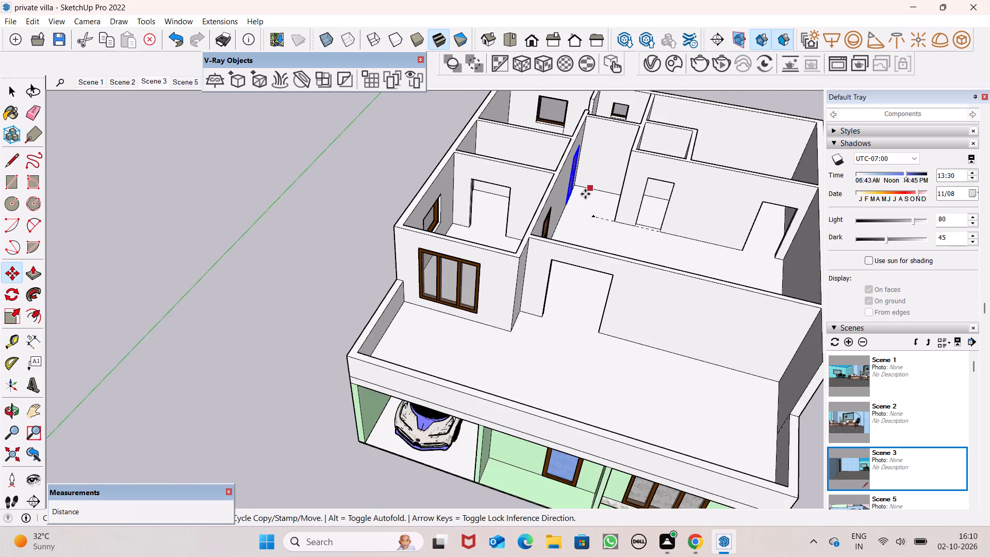
{"action": "scroll", "coordinate": [839, 217], "scroll_direction": "up", "scroll_amount": 1}
{"action": "scroll", "coordinate": [797, 229], "scroll_direction": "up", "scroll_amount": 4}
{"action": "scroll", "coordinate": [419, 200], "scroll_direction": "down", "scroll_amount": 5}
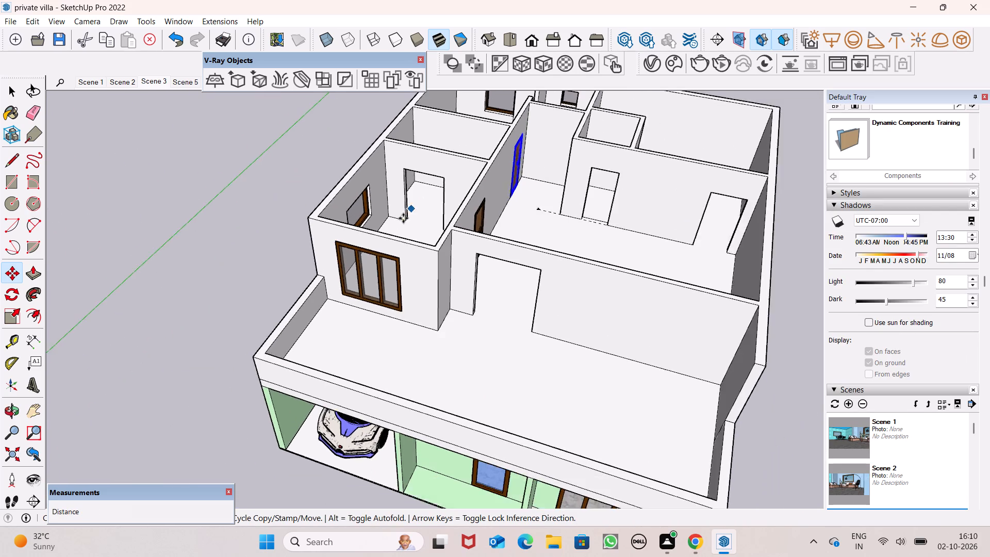
{"action": "scroll", "coordinate": [403, 218], "scroll_direction": "down", "scroll_amount": 6}
{"action": "scroll", "coordinate": [648, 208], "scroll_direction": "up", "scroll_amount": 12}
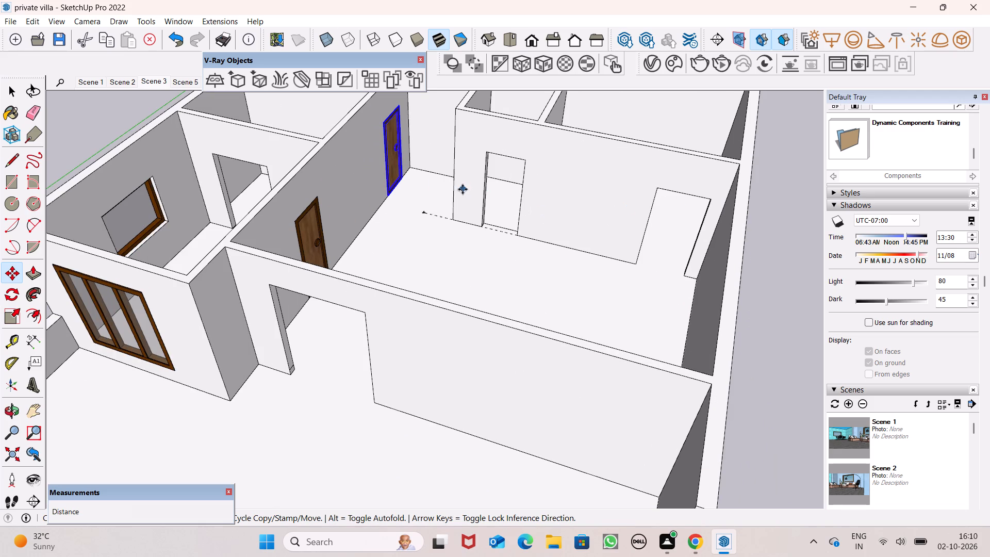
{"action": "key", "text": "space"}
{"action": "left_click", "coordinate": [102, 127]}
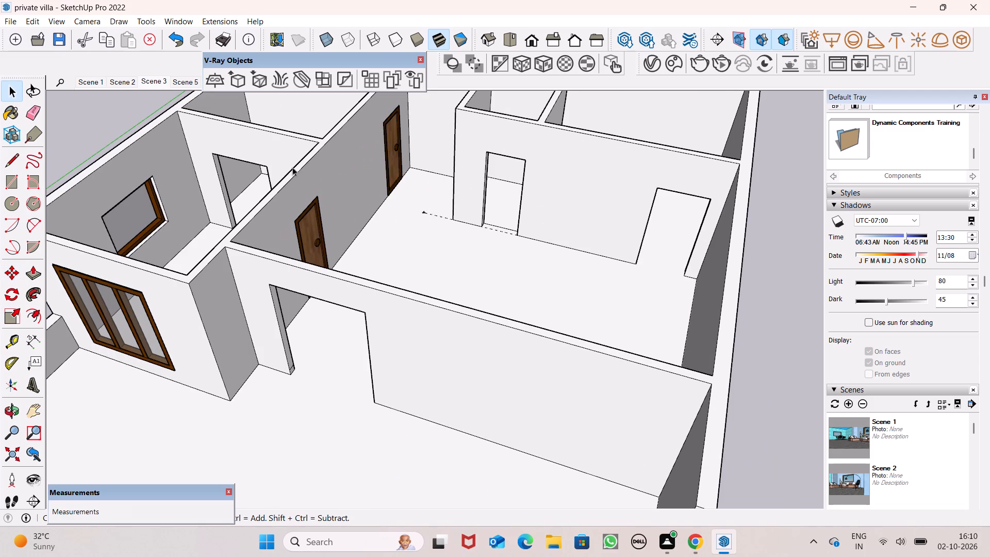
{"action": "left_click", "coordinate": [397, 160]}
{"action": "scroll", "coordinate": [404, 205], "scroll_direction": "down", "scroll_amount": 8}
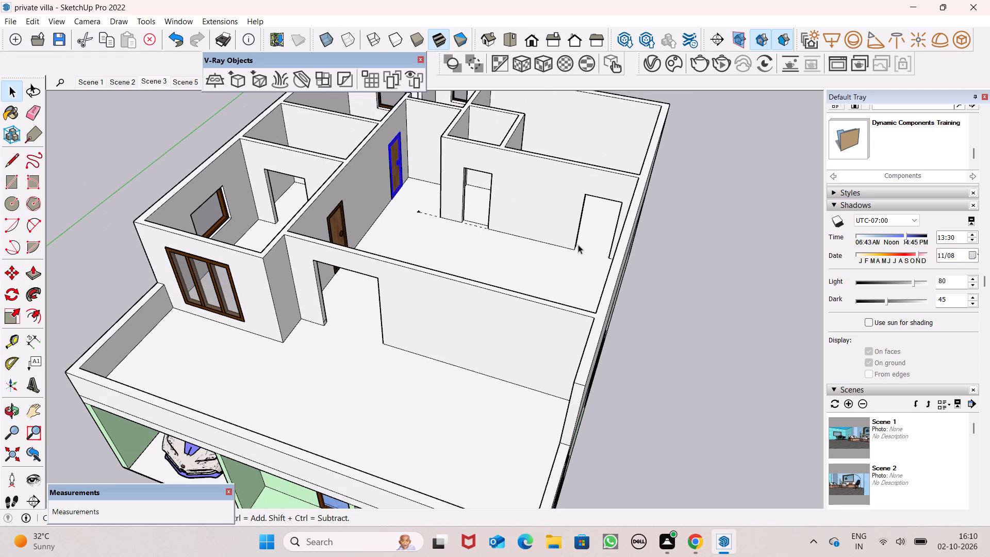
{"action": "key", "text": "m"}
{"action": "key", "text": "Return"}
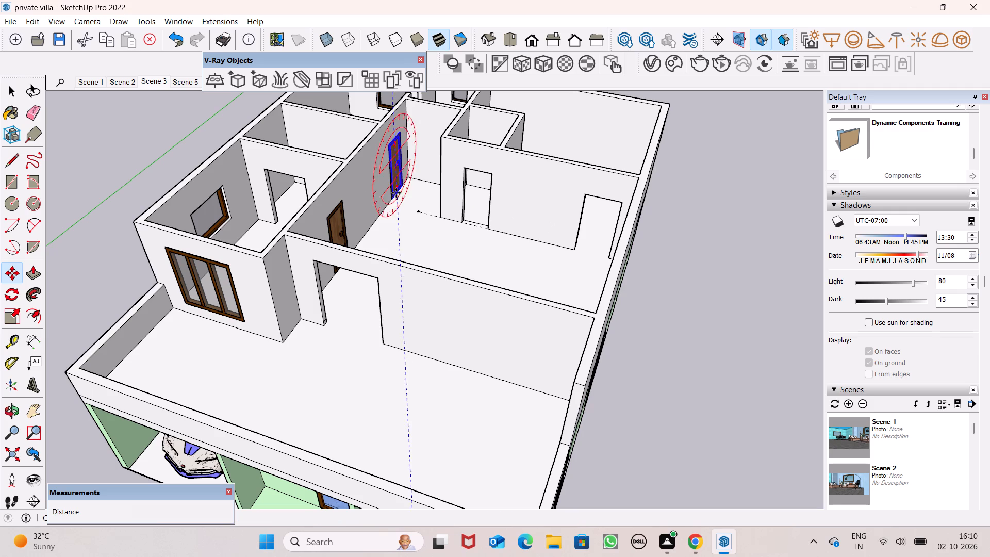
{"action": "left_click_drag", "start_coordinate": [396, 194], "coordinate": [654, 306]}
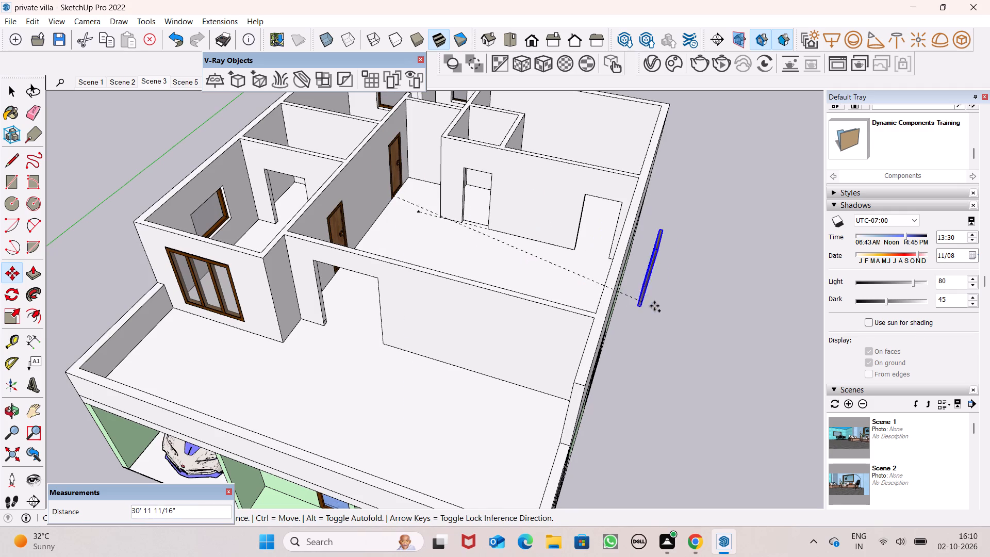
{"action": "left_click_drag", "start_coordinate": [654, 306], "coordinate": [657, 306]}
Rotate the copied door 90 degrees horizontally so it is parallel to the hall's wall with the two remaining openings.
{"action": "scroll", "coordinate": [669, 304], "scroll_direction": "up", "scroll_amount": 2}
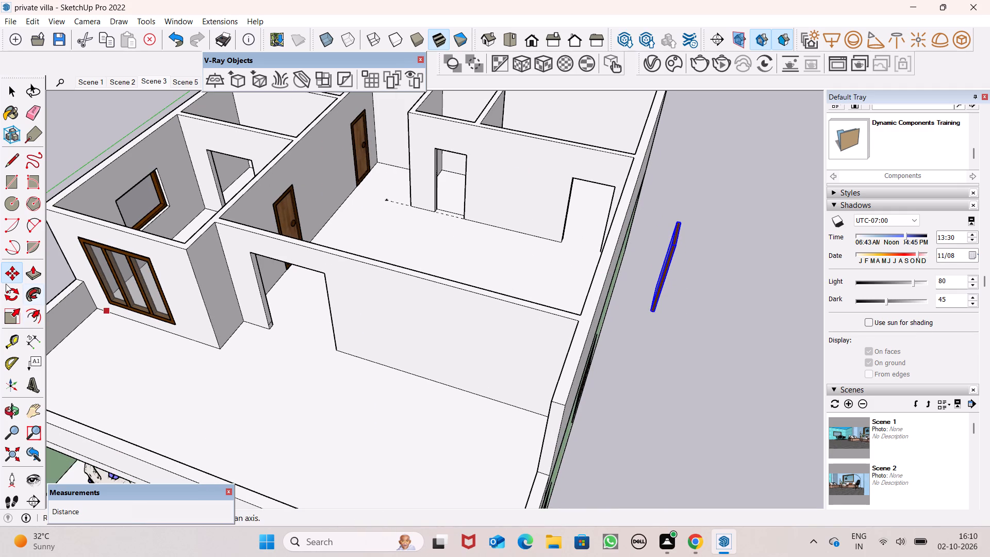
{"action": "left_click_drag", "start_coordinate": [14, 294], "coordinate": [22, 299]}
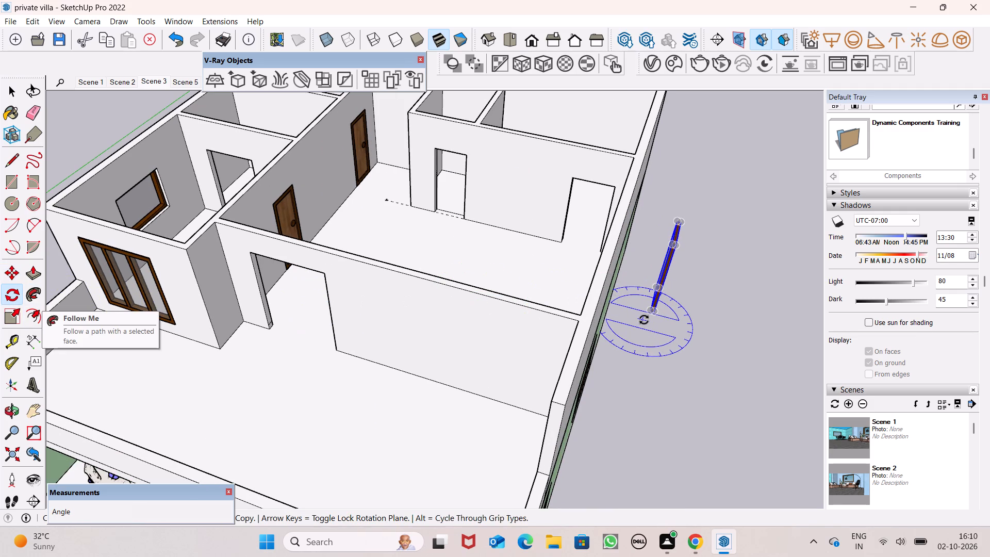
{"action": "left_click", "coordinate": [644, 320]}
{"action": "left_click", "coordinate": [694, 329]}
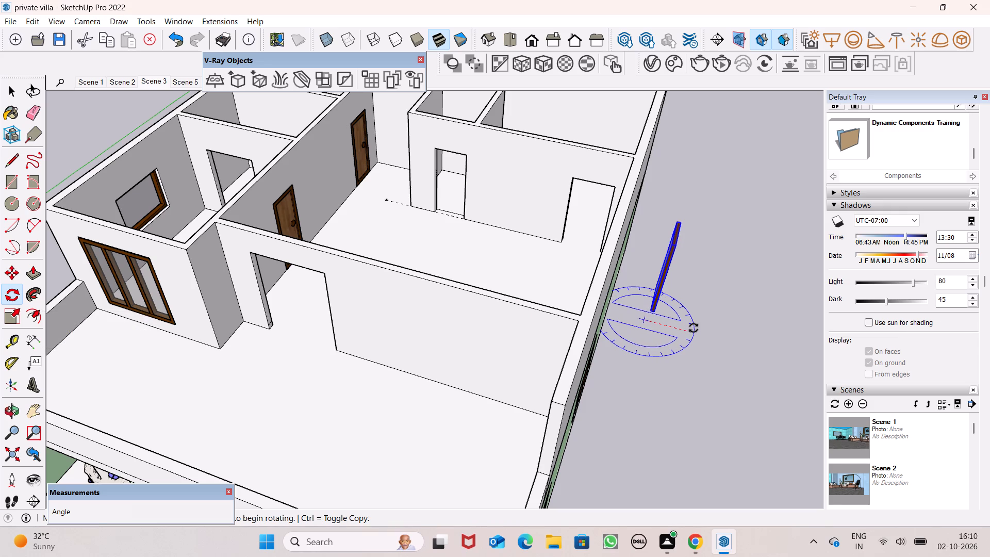
{"action": "left_click", "coordinate": [632, 382]}
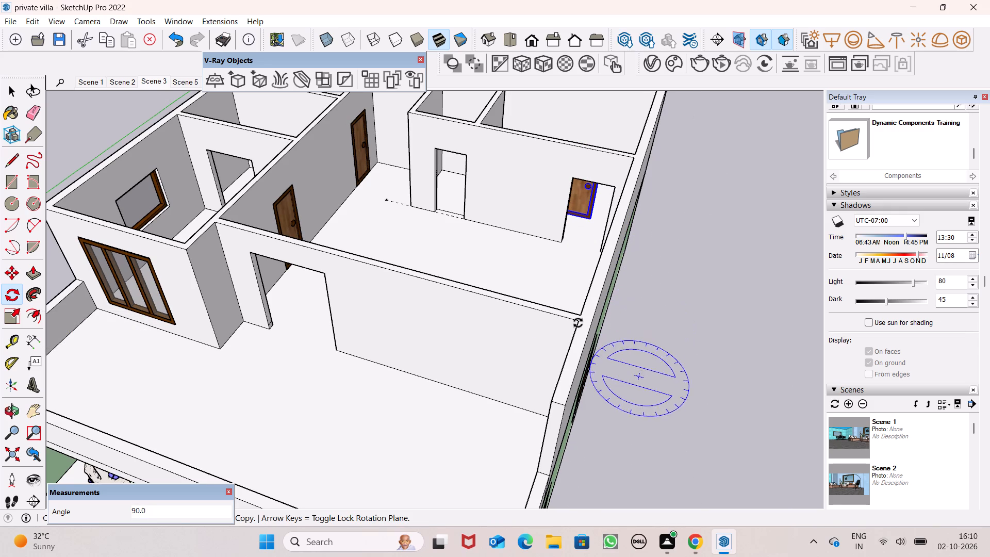
Move the rotated door back over the hall, in front of the opening nearest the outer side wall.
{"action": "key", "text": "space"}
{"action": "key", "text": "space"}
{"action": "left_click", "coordinate": [587, 213]}
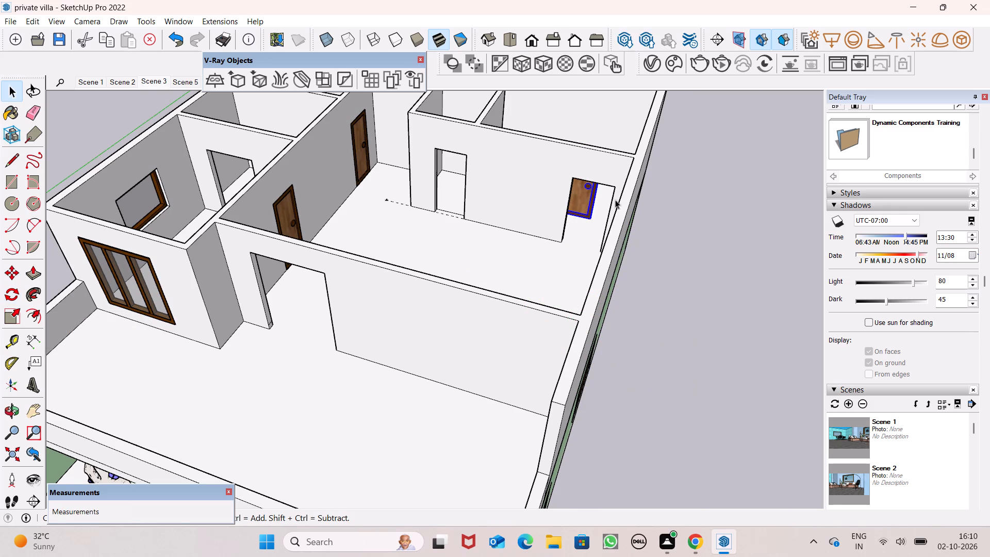
{"action": "key", "text": "m"}
{"action": "key", "text": "Return"}
{"action": "left_click_drag", "start_coordinate": [588, 221], "coordinate": [588, 222]}
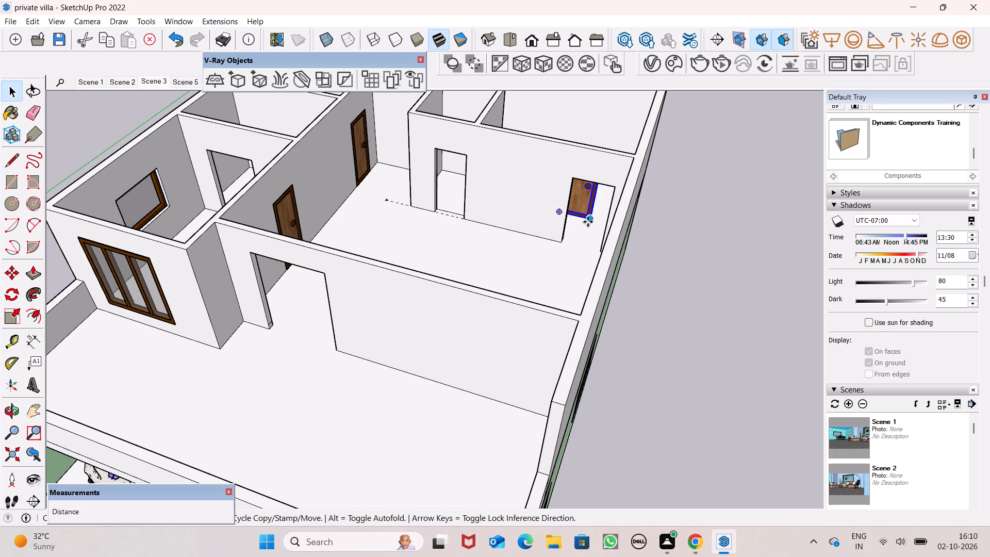
{"action": "left_click_drag", "start_coordinate": [588, 222], "coordinate": [601, 255]}
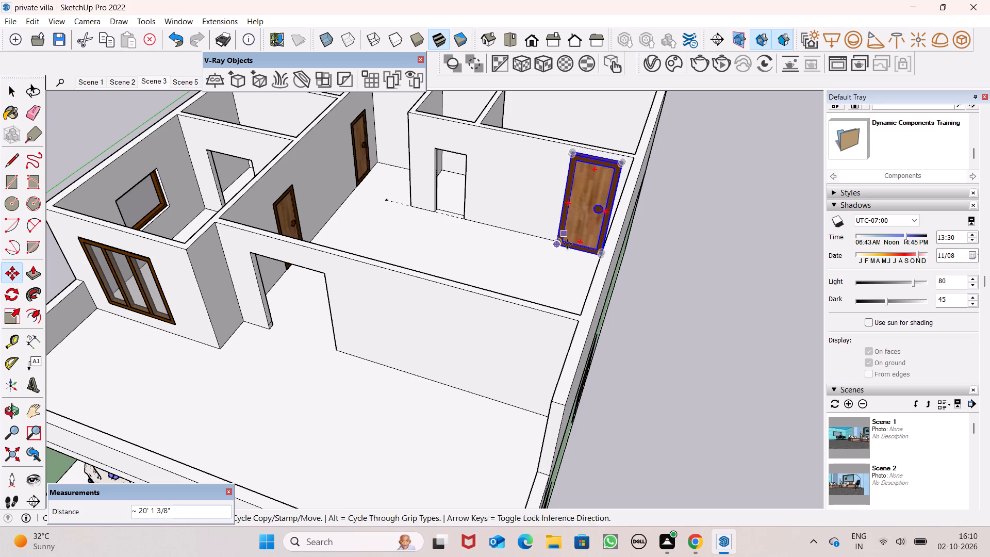
Move the door into the opening beside the outer side wall, matching its lower corner with the opening's lower corner.
{"action": "scroll", "coordinate": [575, 260], "scroll_direction": "up", "scroll_amount": 9}
{"action": "middle_click_drag", "start_coordinate": [550, 249], "coordinate": [633, 260]}
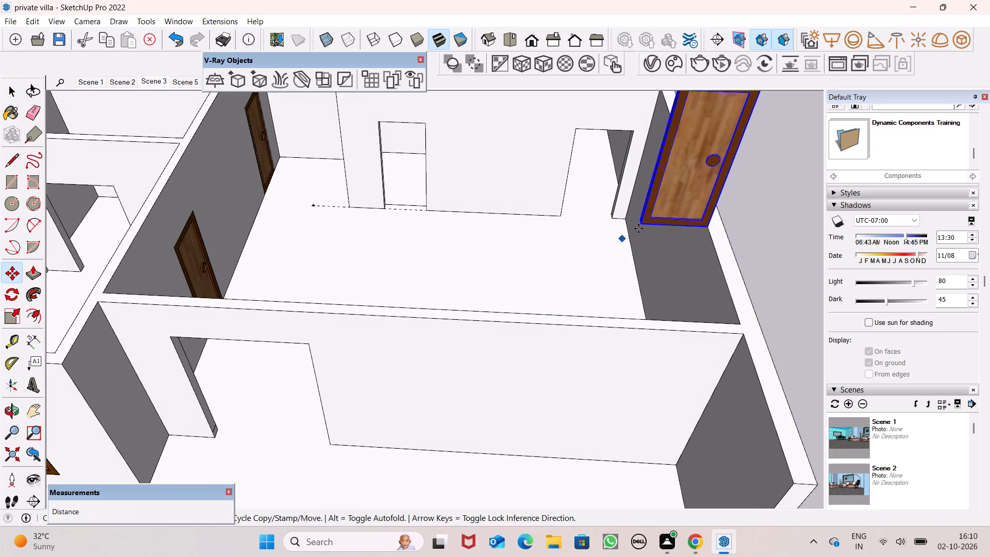
{"action": "left_click_drag", "start_coordinate": [643, 226], "coordinate": [562, 215]}
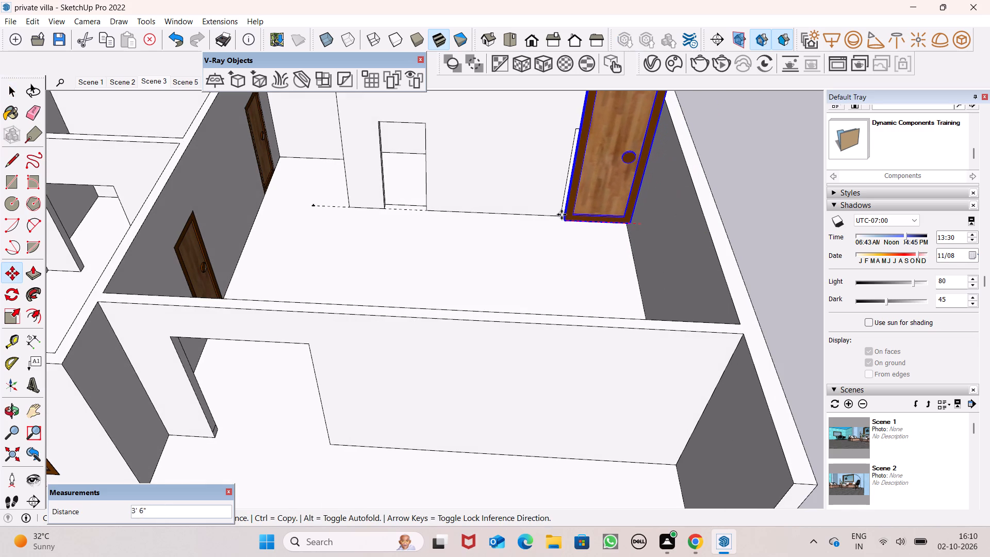
{"action": "left_click_drag", "start_coordinate": [562, 215], "coordinate": [560, 214]}
{"action": "scroll", "coordinate": [522, 224], "scroll_direction": "up", "scroll_amount": 10}
{"action": "middle_click_drag", "start_coordinate": [531, 228], "coordinate": [531, 229]}
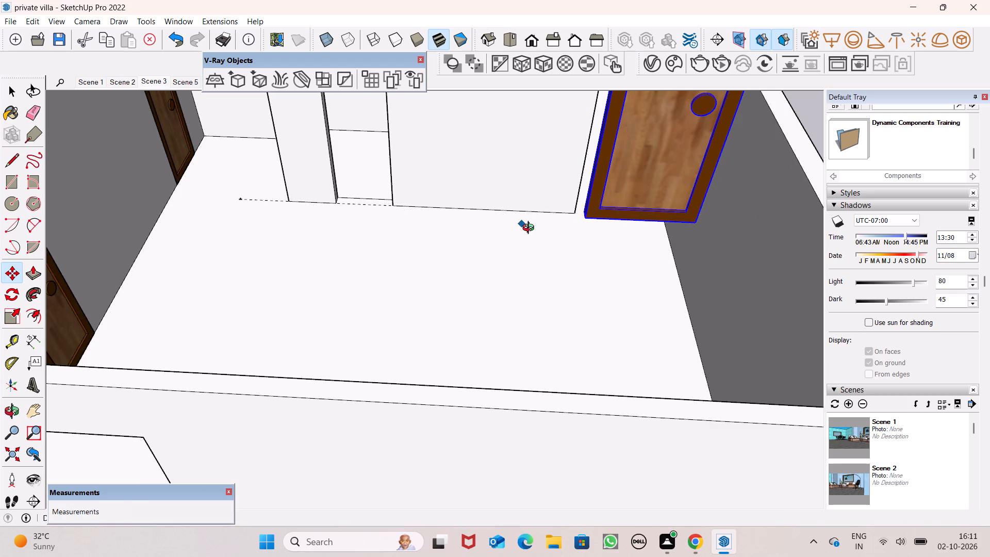
{"action": "middle_click_drag", "start_coordinate": [531, 229], "coordinate": [599, 245]}
{"action": "left_click_drag", "start_coordinate": [764, 236], "coordinate": [599, 195]}
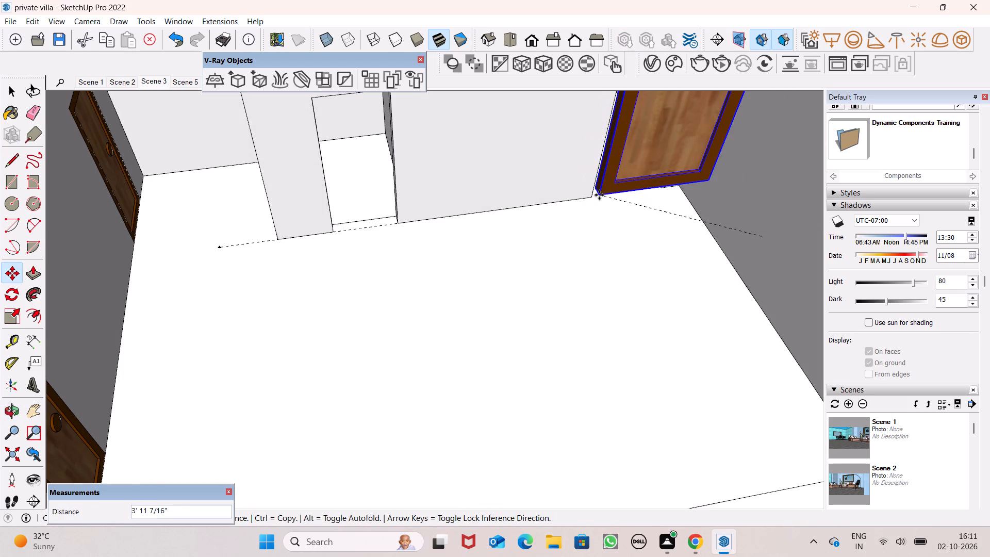
{"action": "left_click_drag", "start_coordinate": [599, 195], "coordinate": [590, 199]}
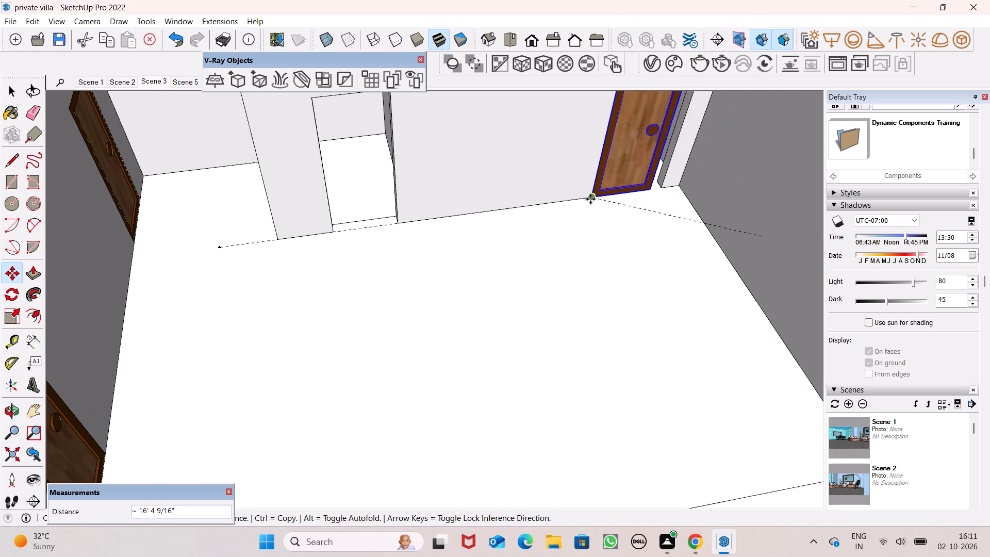
{"action": "left_click_drag", "start_coordinate": [590, 199], "coordinate": [592, 202]}
Scale the door in width only, by about 1.19, so it spans the opening up to the opposite jamb.
{"action": "scroll", "coordinate": [620, 229], "scroll_direction": "down", "scroll_amount": 8}
{"action": "middle_click_drag", "start_coordinate": [639, 234], "coordinate": [502, 219]}
{"action": "scroll", "coordinate": [654, 193], "scroll_direction": "up", "scroll_amount": 5}
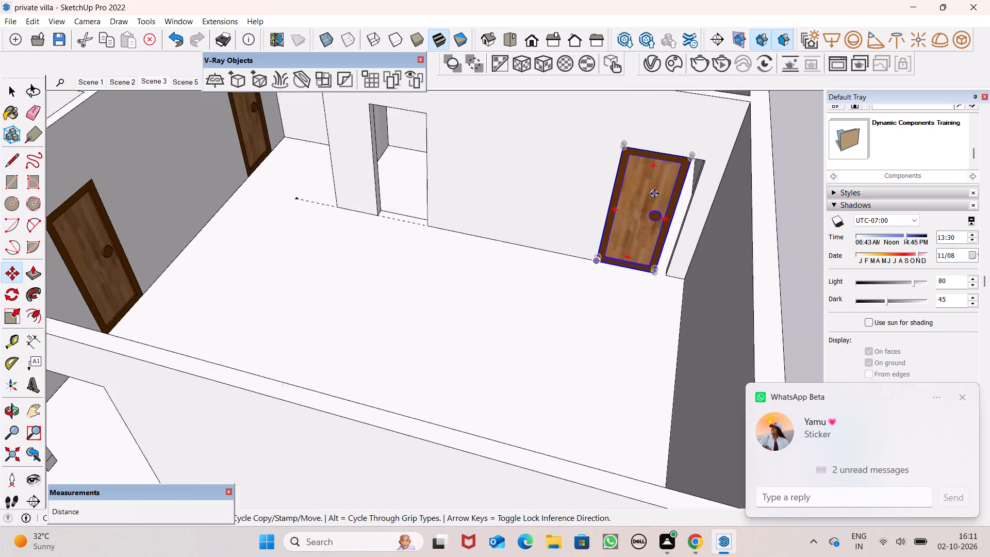
{"action": "scroll", "coordinate": [654, 193], "scroll_direction": "up", "scroll_amount": 3}
{"action": "middle_click_drag", "start_coordinate": [661, 211], "coordinate": [584, 210]}
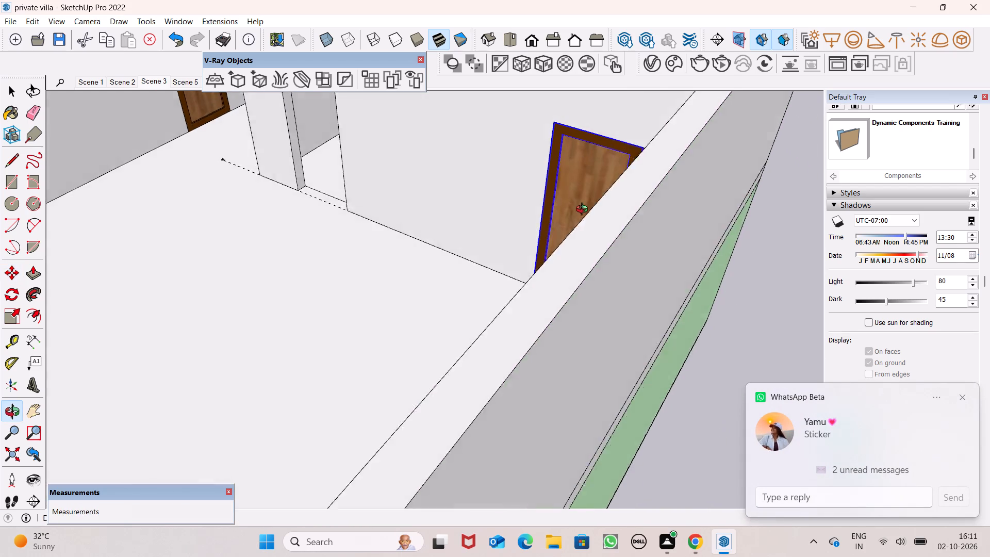
{"action": "middle_click_drag", "start_coordinate": [584, 210], "coordinate": [597, 215]}
{"action": "scroll", "coordinate": [623, 234], "scroll_direction": "up", "scroll_amount": 8}
{"action": "middle_click_drag", "start_coordinate": [668, 263], "coordinate": [646, 245]}
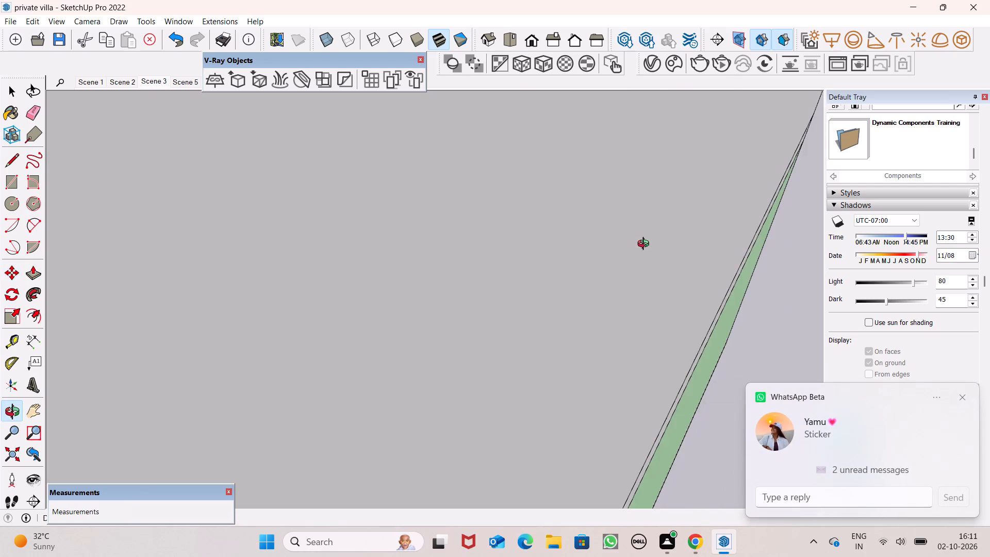
{"action": "middle_click_drag", "start_coordinate": [646, 245], "coordinate": [673, 253]}
{"action": "scroll", "coordinate": [650, 252], "scroll_direction": "up", "scroll_amount": 5}
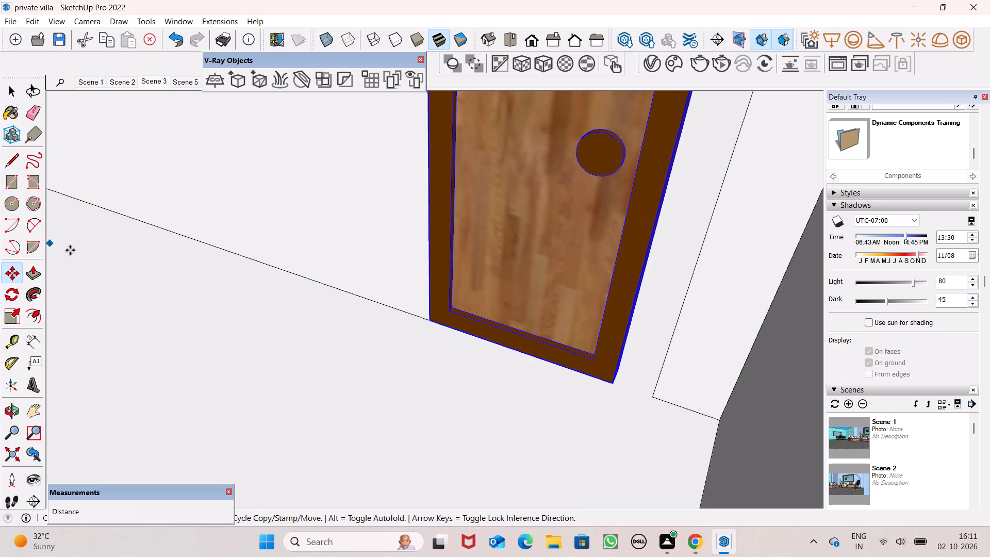
{"action": "left_click_drag", "start_coordinate": [14, 316], "coordinate": [28, 316]}
{"action": "left_click", "coordinate": [18, 323]}
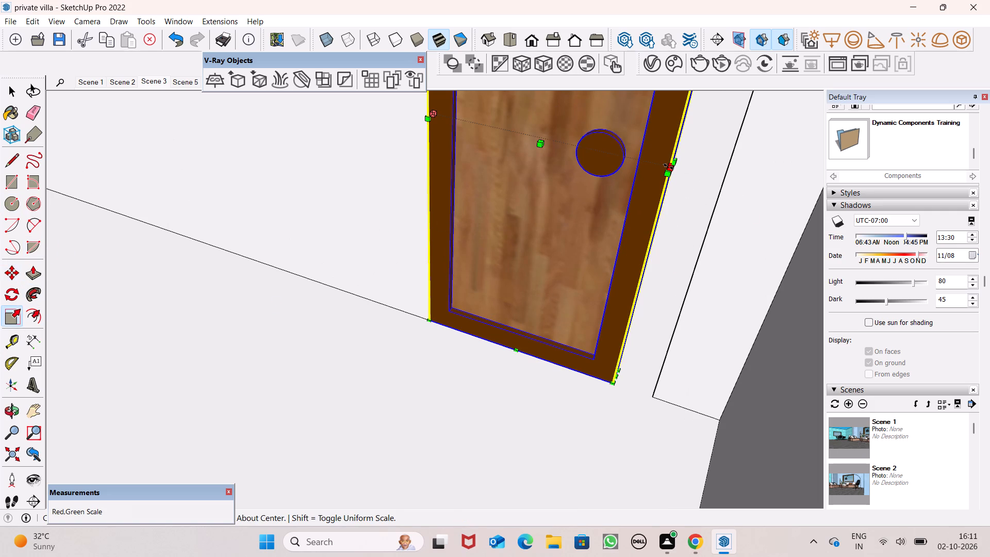
{"action": "left_click_drag", "start_coordinate": [669, 167], "coordinate": [733, 180]}
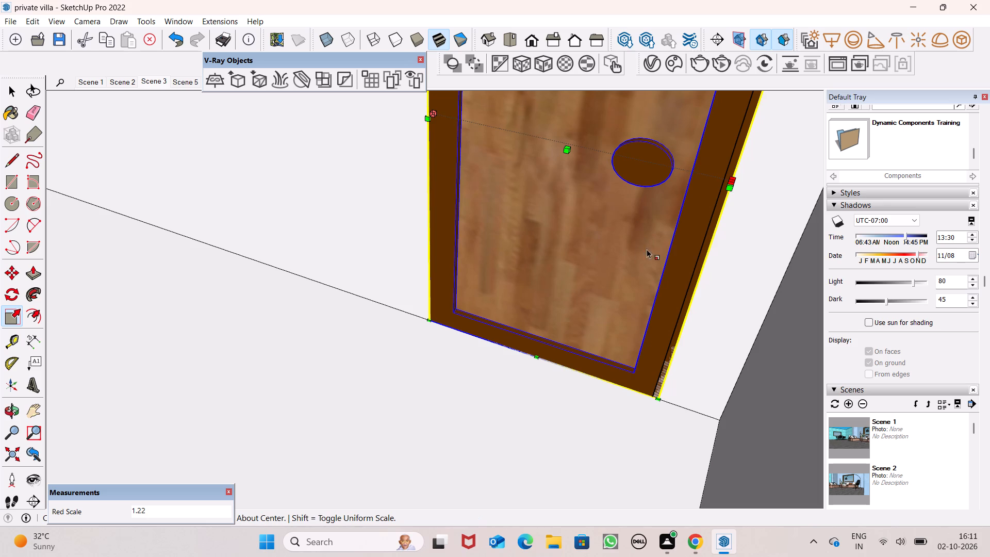
{"action": "key", "text": "ctrl+z"}
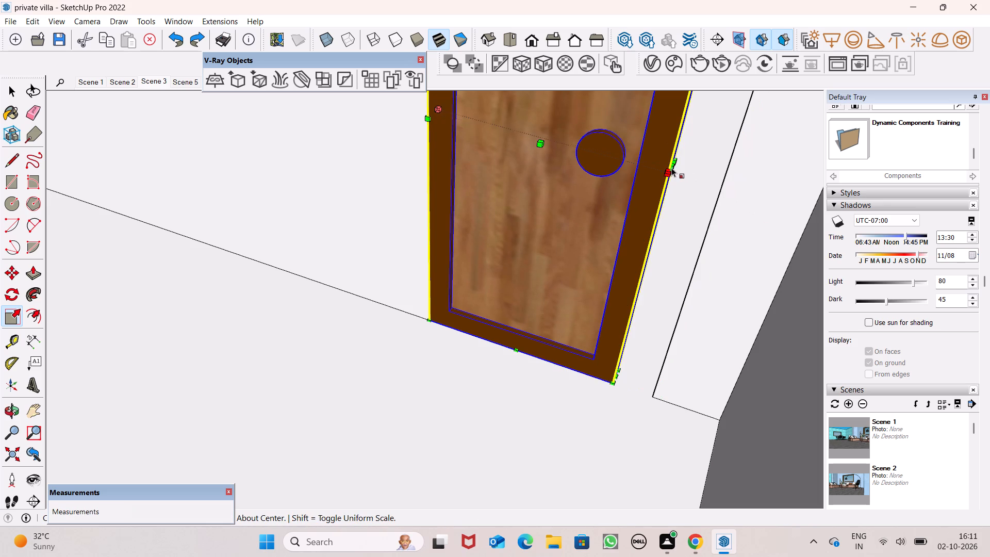
{"action": "left_click_drag", "start_coordinate": [674, 169], "coordinate": [725, 184]}
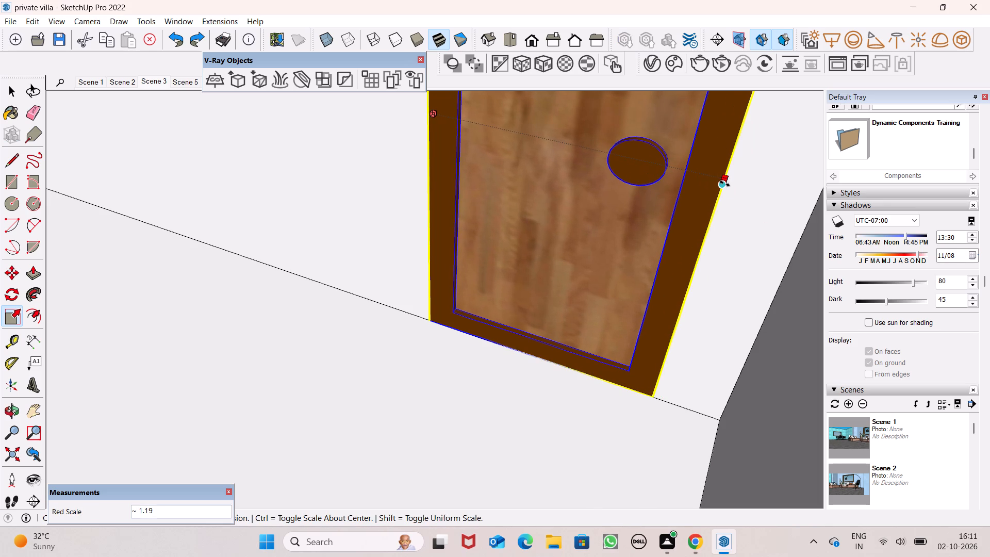
{"action": "key", "text": "space"}
{"action": "scroll", "coordinate": [650, 201], "scroll_direction": "down", "scroll_amount": 20}
{"action": "scroll", "coordinate": [650, 201], "scroll_direction": "down", "scroll_amount": 8}
{"action": "key", "text": "space"}
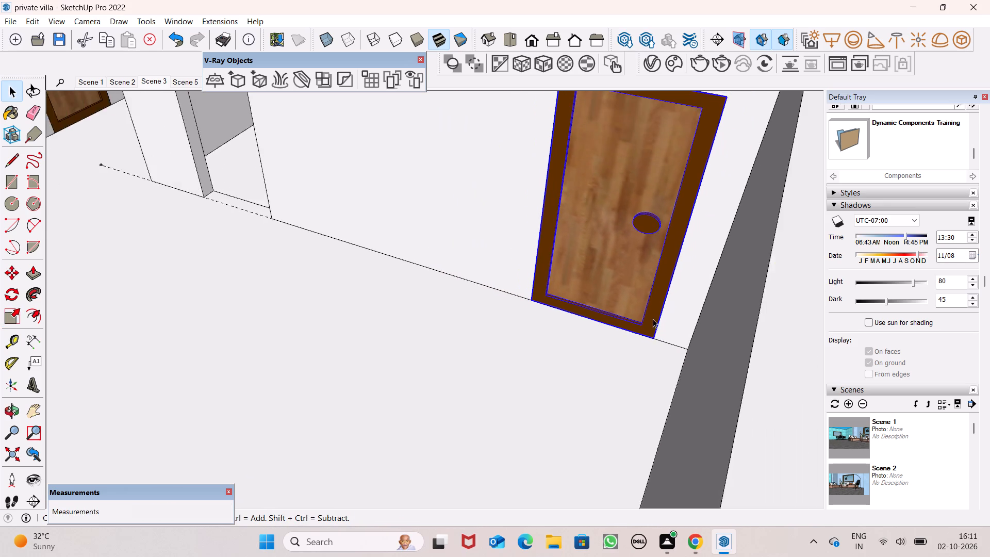
Copy the widened door by its lower corner toward the lower corner of the narrower opening in the same wall.
{"action": "scroll", "coordinate": [653, 319], "scroll_direction": "down", "scroll_amount": 11}
{"action": "middle_click_drag", "start_coordinate": [633, 312], "coordinate": [672, 273]}
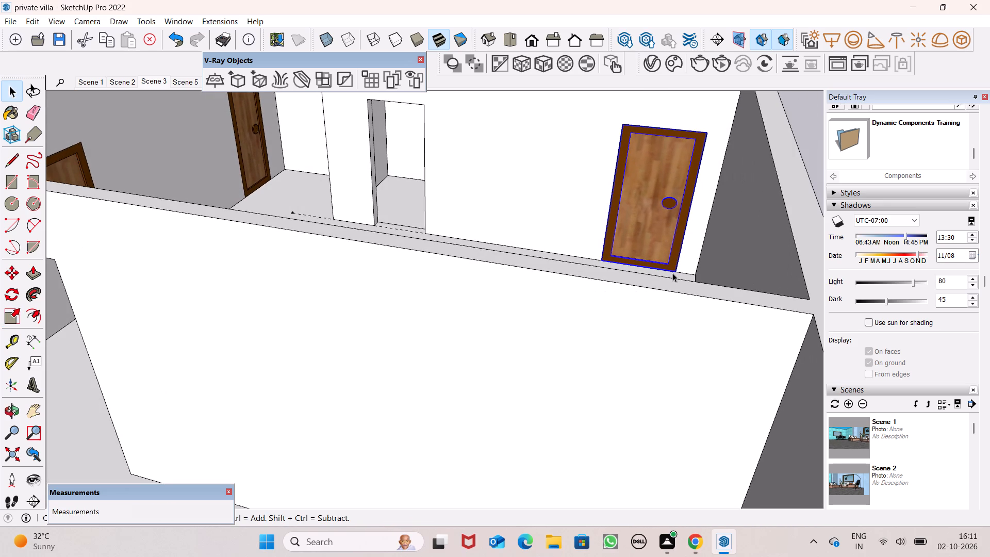
{"action": "scroll", "coordinate": [671, 273], "scroll_direction": "down", "scroll_amount": 5}
{"action": "key", "text": "m"}
{"action": "key", "text": "Return"}
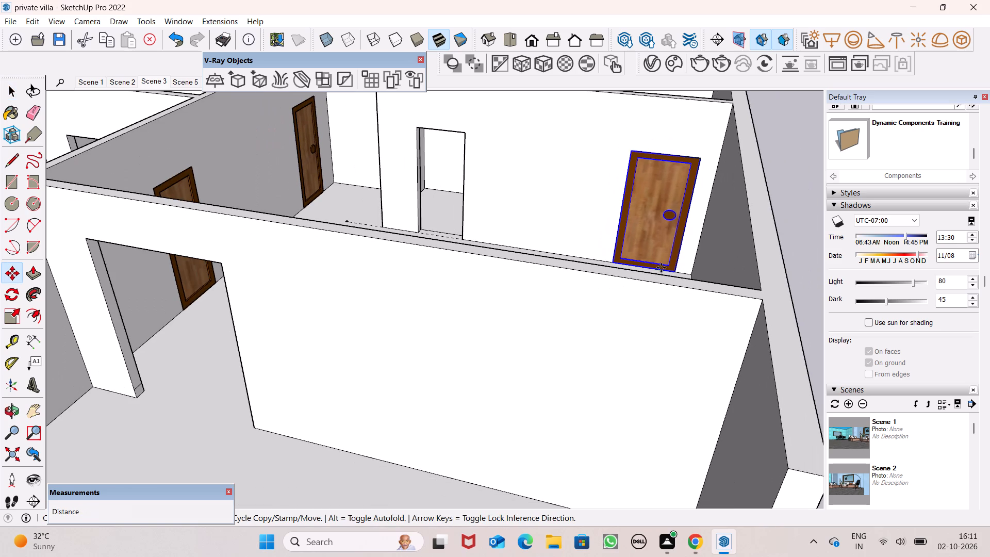
{"action": "left_click_drag", "start_coordinate": [674, 271], "coordinate": [469, 229]}
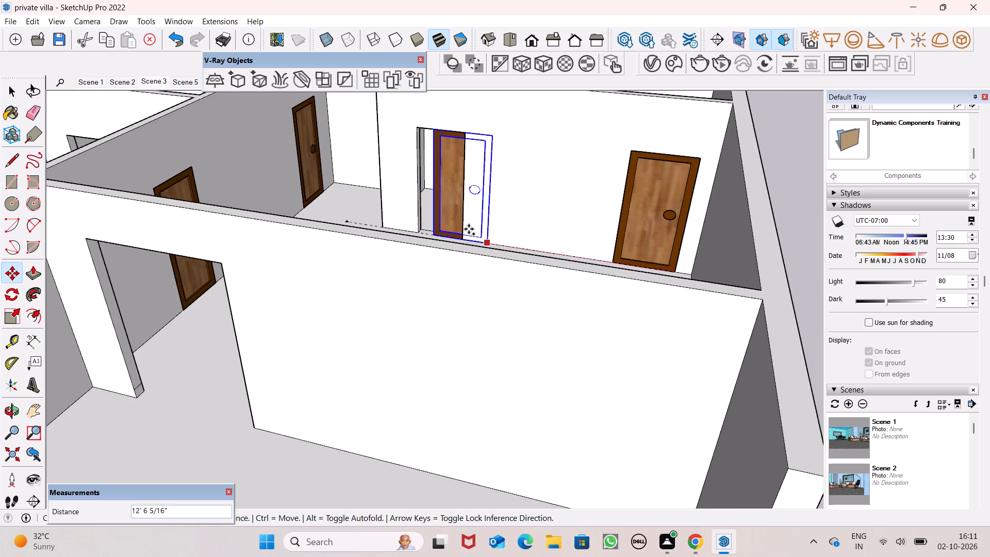
{"action": "left_click_drag", "start_coordinate": [469, 229], "coordinate": [464, 239]}
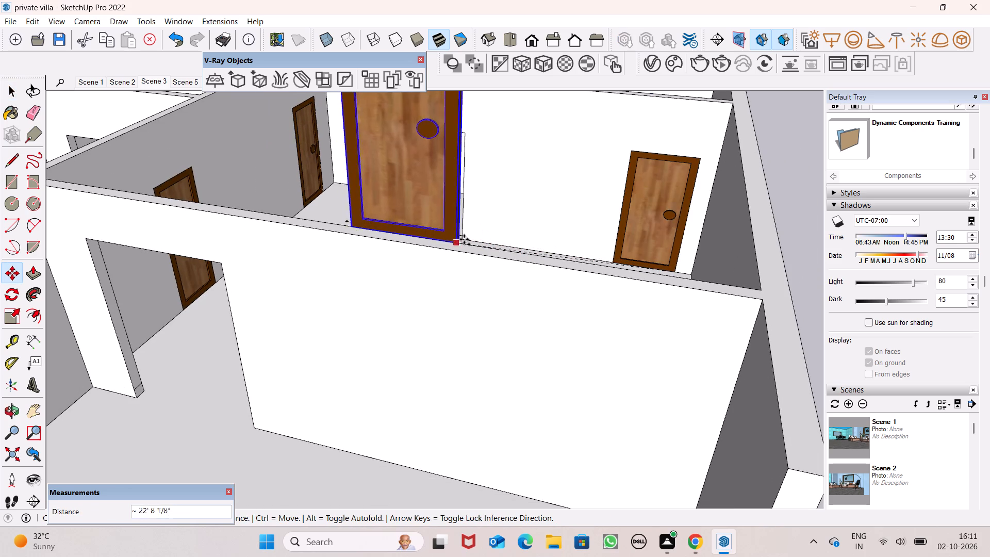
{"action": "left_click_drag", "start_coordinate": [464, 239], "coordinate": [465, 240]}
Examine from above where the new door copy sits relative to the narrower opening and the hall's walls.
{"action": "scroll", "coordinate": [457, 240], "scroll_direction": "down", "scroll_amount": 13}
{"action": "scroll", "coordinate": [482, 185], "scroll_direction": "up", "scroll_amount": 1}
{"action": "middle_click_drag", "start_coordinate": [481, 185], "coordinate": [408, 298]}
{"action": "scroll", "coordinate": [449, 250], "scroll_direction": "down", "scroll_amount": 3}
{"action": "scroll", "coordinate": [449, 250], "scroll_direction": "up", "scroll_amount": 1}
{"action": "scroll", "coordinate": [449, 250], "scroll_direction": "down", "scroll_amount": 3}
{"action": "scroll", "coordinate": [449, 266], "scroll_direction": "up", "scroll_amount": 1}
{"action": "scroll", "coordinate": [449, 266], "scroll_direction": "down", "scroll_amount": 1}
{"action": "scroll", "coordinate": [449, 266], "scroll_direction": "up", "scroll_amount": 1}
{"action": "scroll", "coordinate": [449, 266], "scroll_direction": "down", "scroll_amount": 12}
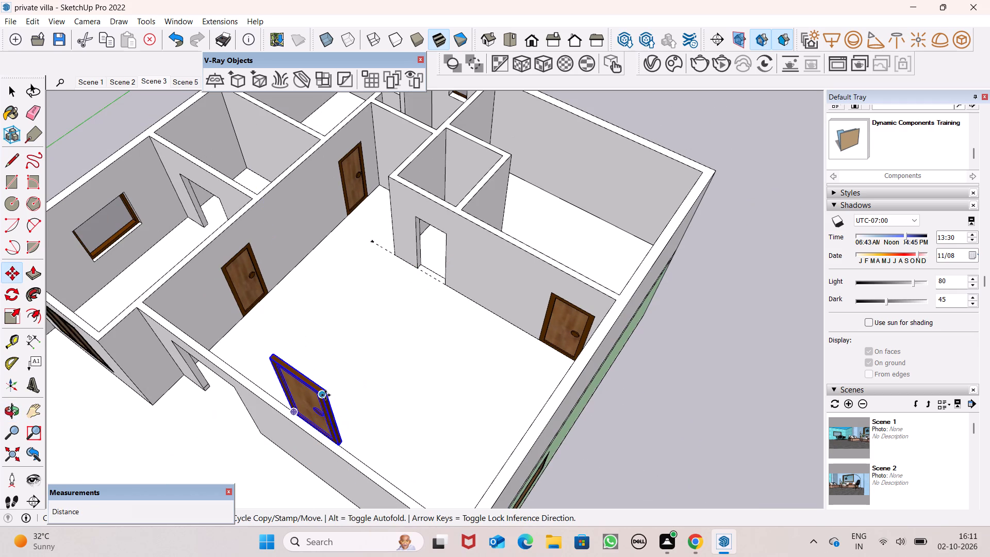
Move the door copy into the narrower opening, matching its upper corner with the opening's upper corner.
{"action": "left_click_drag", "start_coordinate": [322, 391], "coordinate": [417, 263]}
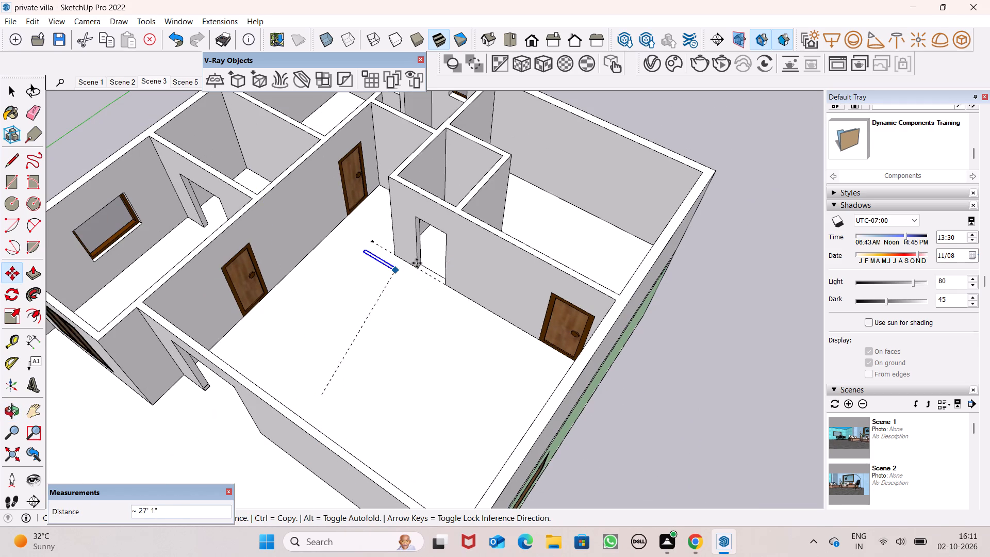
{"action": "left_click_drag", "start_coordinate": [417, 263], "coordinate": [445, 236]}
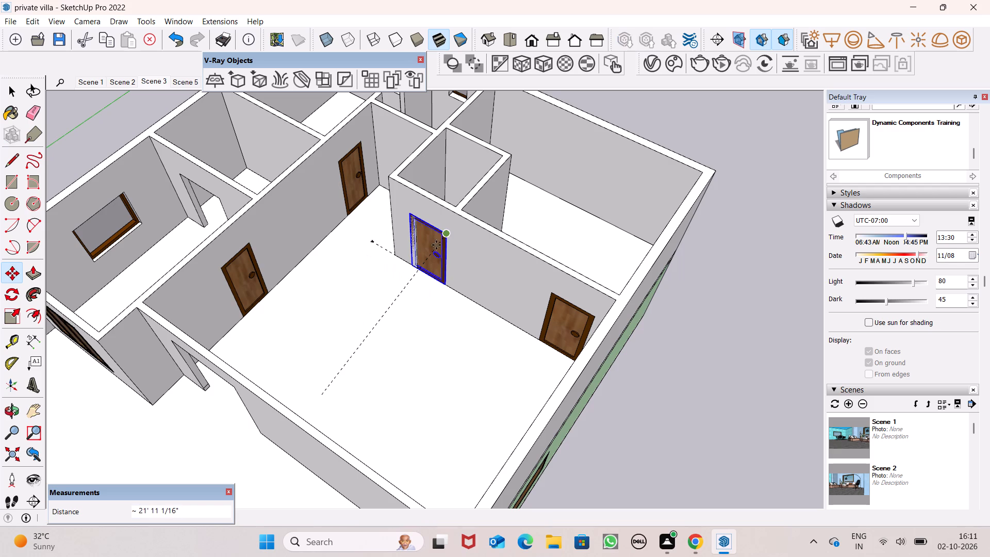
Scale the door proportionally by about 0.82 from its upper corner so its width fits the narrower opening.
{"action": "middle_click_drag", "start_coordinate": [410, 274], "coordinate": [543, 217]}
{"action": "scroll", "coordinate": [438, 182], "scroll_direction": "up", "scroll_amount": 4}
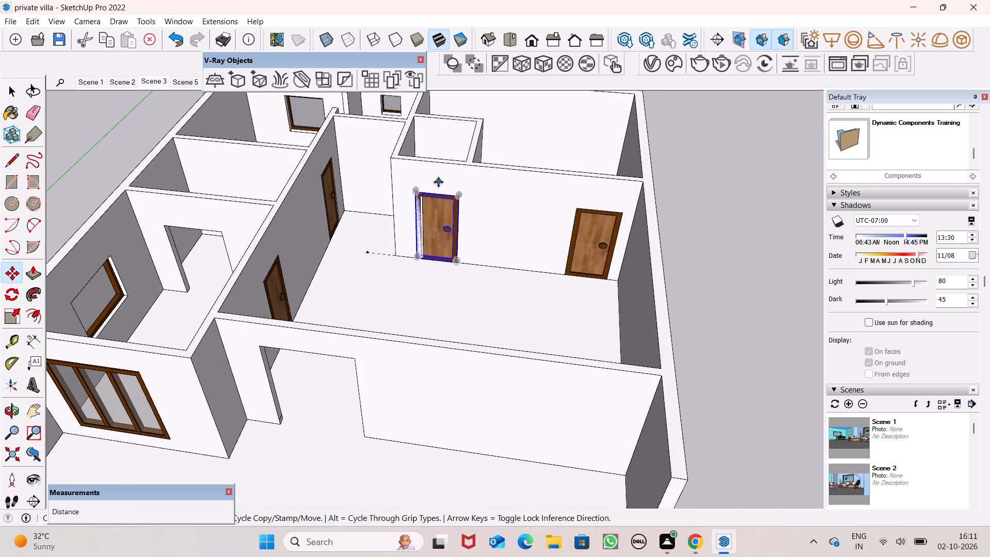
{"action": "scroll", "coordinate": [438, 182], "scroll_direction": "up", "scroll_amount": 10}
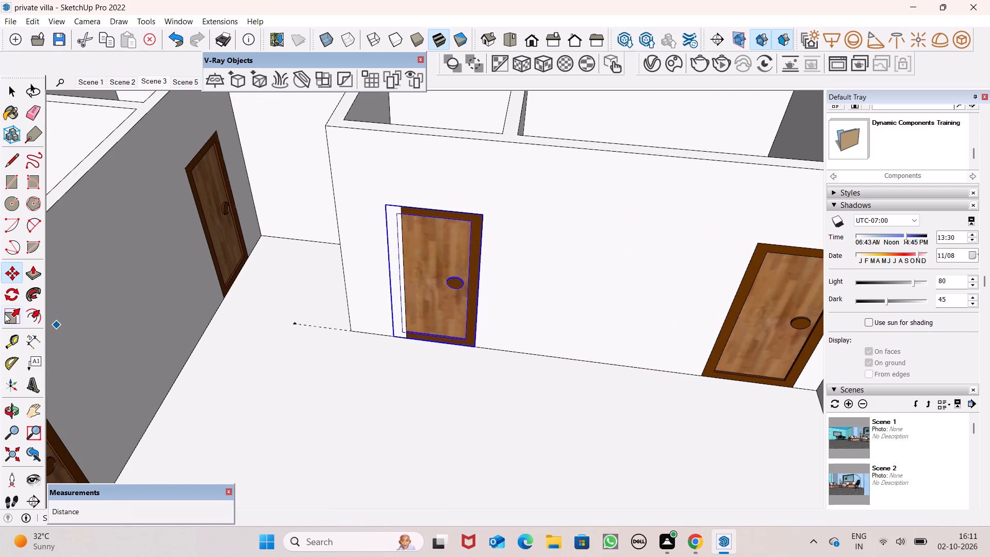
{"action": "left_click_drag", "start_coordinate": [4, 313], "coordinate": [10, 311]}
{"action": "left_click_drag", "start_coordinate": [383, 203], "coordinate": [391, 207]}
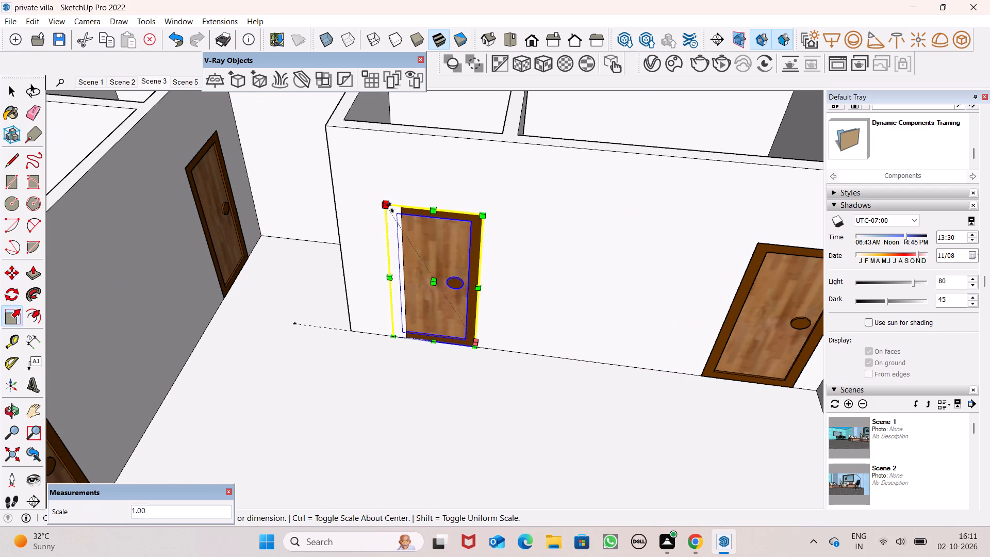
{"action": "left_click_drag", "start_coordinate": [391, 207], "coordinate": [436, 225]}
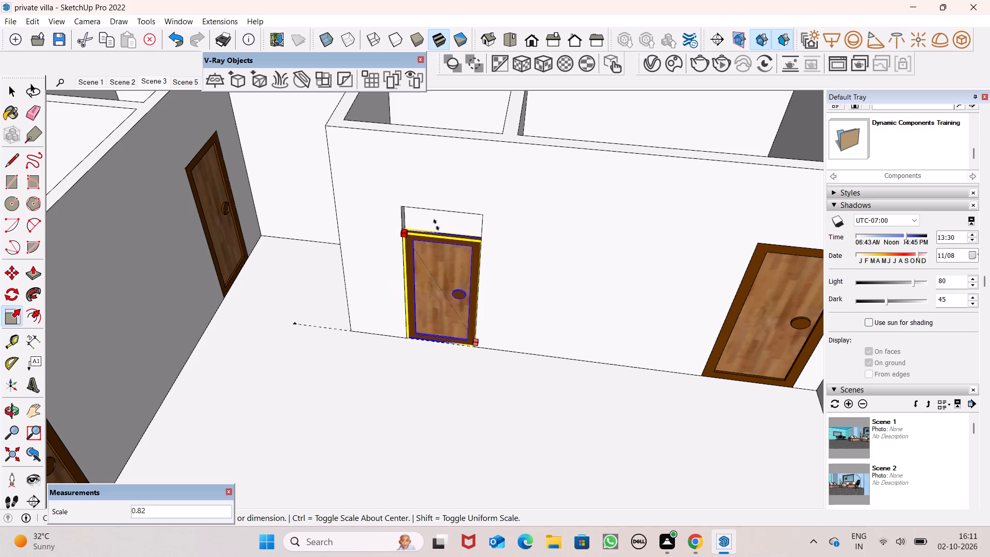
{"action": "left_click_drag", "start_coordinate": [436, 225], "coordinate": [437, 225]}
Scale the door in width only, by about 1.04, so its side reaches the opening's jamb.
{"action": "scroll", "coordinate": [407, 256], "scroll_direction": "up", "scroll_amount": 9}
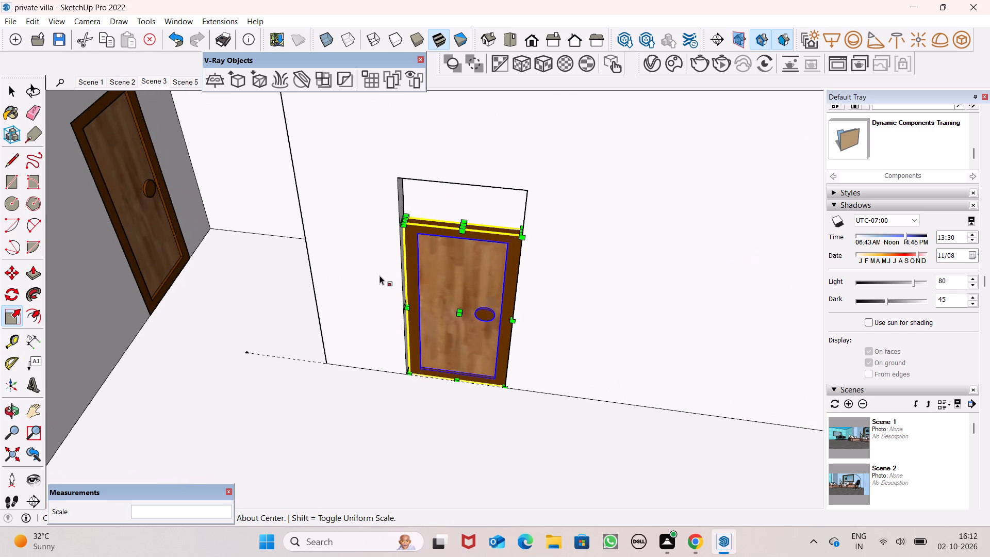
{"action": "middle_click_drag", "start_coordinate": [406, 304], "coordinate": [441, 283]}
{"action": "scroll", "coordinate": [438, 282], "scroll_direction": "up", "scroll_amount": 8}
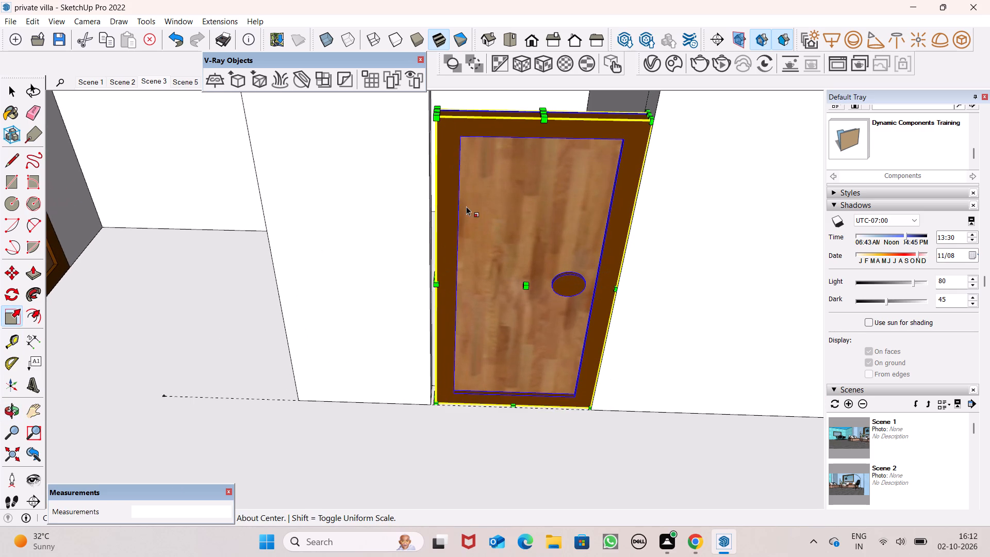
{"action": "left_click_drag", "start_coordinate": [434, 115], "coordinate": [453, 127]}
{"action": "middle_click_drag", "start_coordinate": [439, 314], "coordinate": [493, 294]}
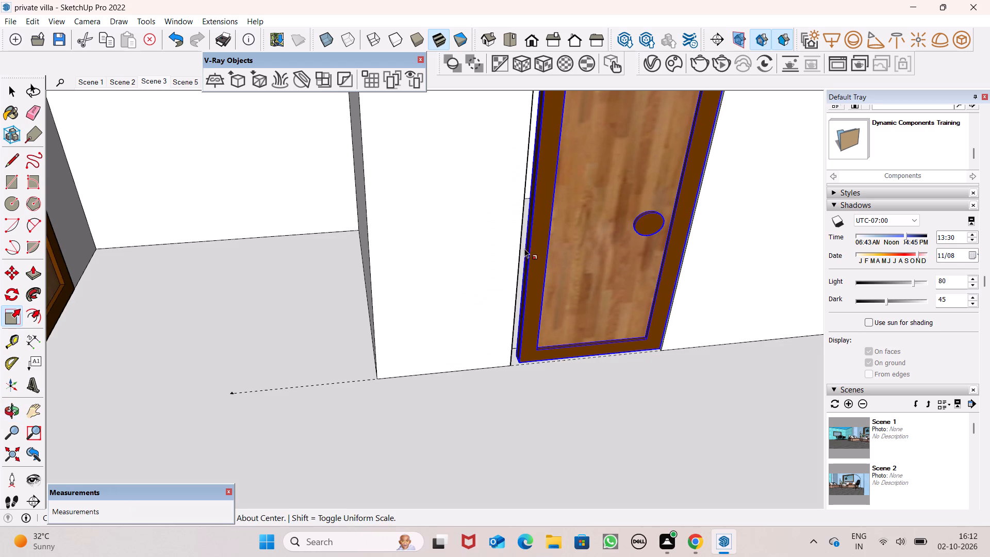
{"action": "scroll", "coordinate": [500, 209], "scroll_direction": "up", "scroll_amount": 9}
{"action": "scroll", "coordinate": [518, 247], "scroll_direction": "up", "scroll_amount": 9}
{"action": "scroll", "coordinate": [560, 239], "scroll_direction": "up", "scroll_amount": 8}
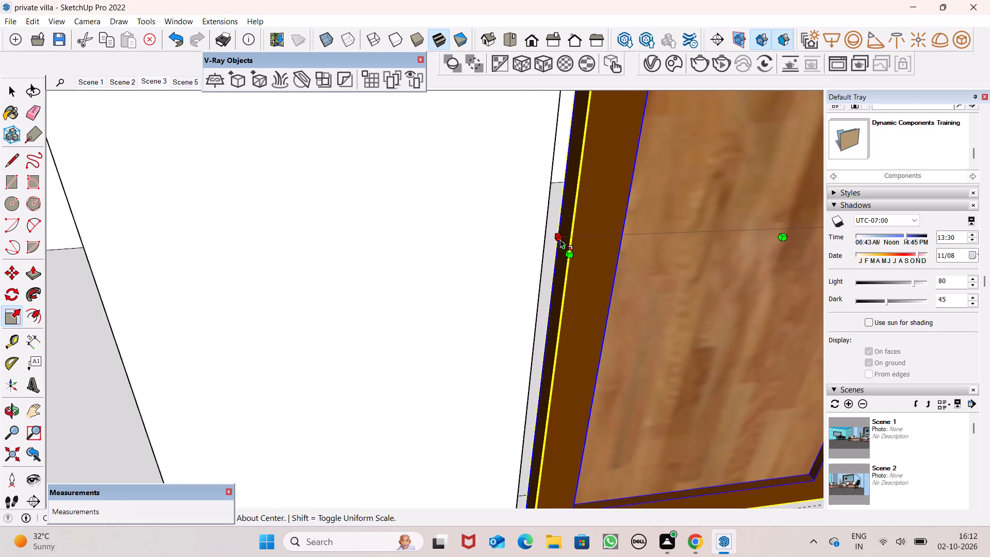
{"action": "left_click_drag", "start_coordinate": [564, 248], "coordinate": [543, 254]}
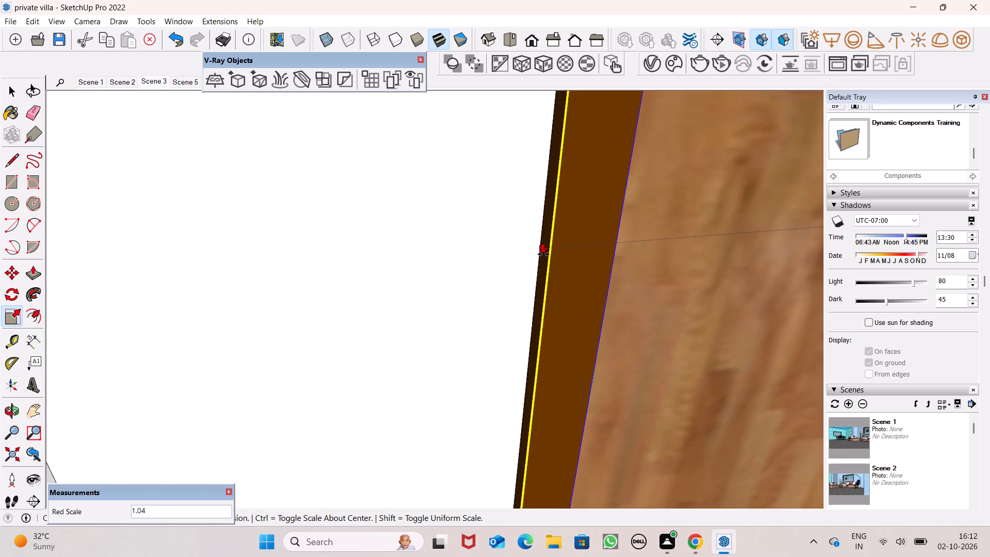
{"action": "left_click_drag", "start_coordinate": [543, 254], "coordinate": [540, 252]}
Scale the door in height only, by about 1.28, so it reaches the top of the opening.
{"action": "scroll", "coordinate": [529, 262], "scroll_direction": "down", "scroll_amount": 20}
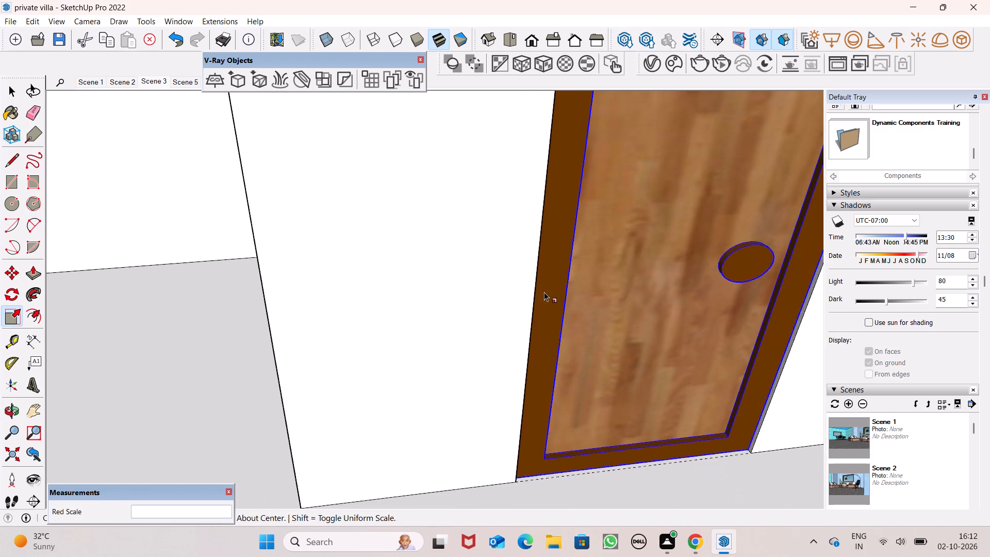
{"action": "scroll", "coordinate": [554, 326], "scroll_direction": "down", "scroll_amount": 20}
{"action": "scroll", "coordinate": [554, 326], "scroll_direction": "down", "scroll_amount": 5}
{"action": "scroll", "coordinate": [671, 272], "scroll_direction": "up", "scroll_amount": 5}
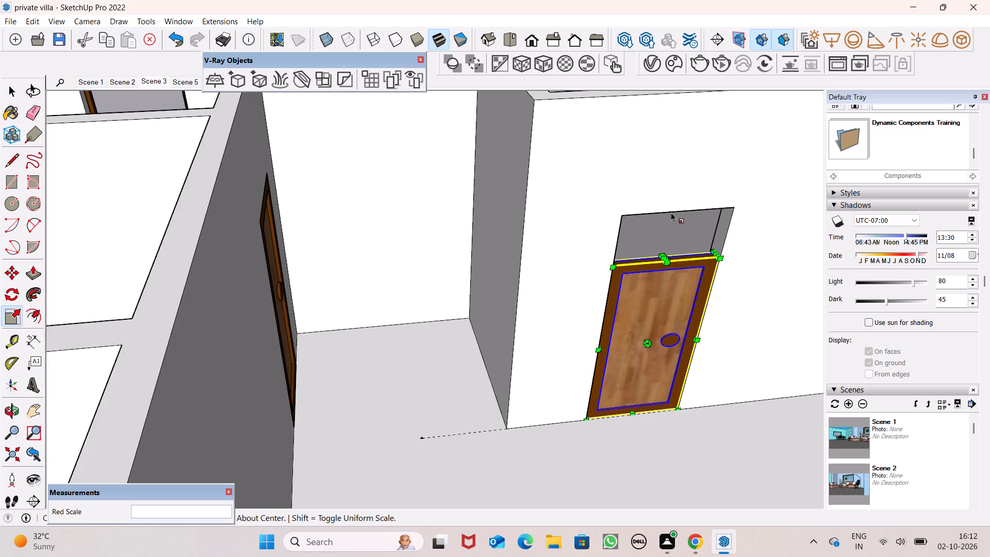
{"action": "scroll", "coordinate": [671, 212], "scroll_direction": "up", "scroll_amount": 4}
{"action": "scroll", "coordinate": [696, 245], "scroll_direction": "up", "scroll_amount": 8}
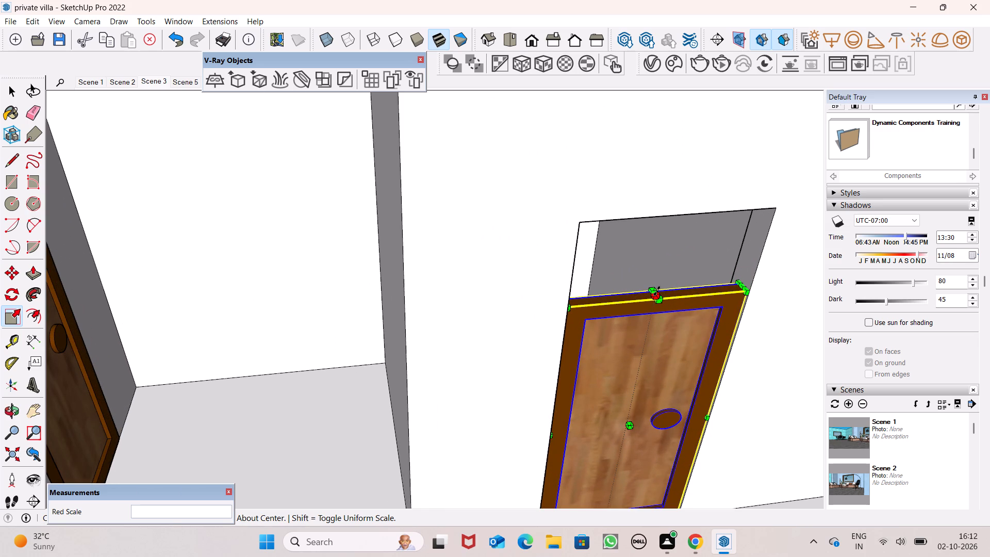
{"action": "left_click_drag", "start_coordinate": [658, 293], "coordinate": [661, 206]}
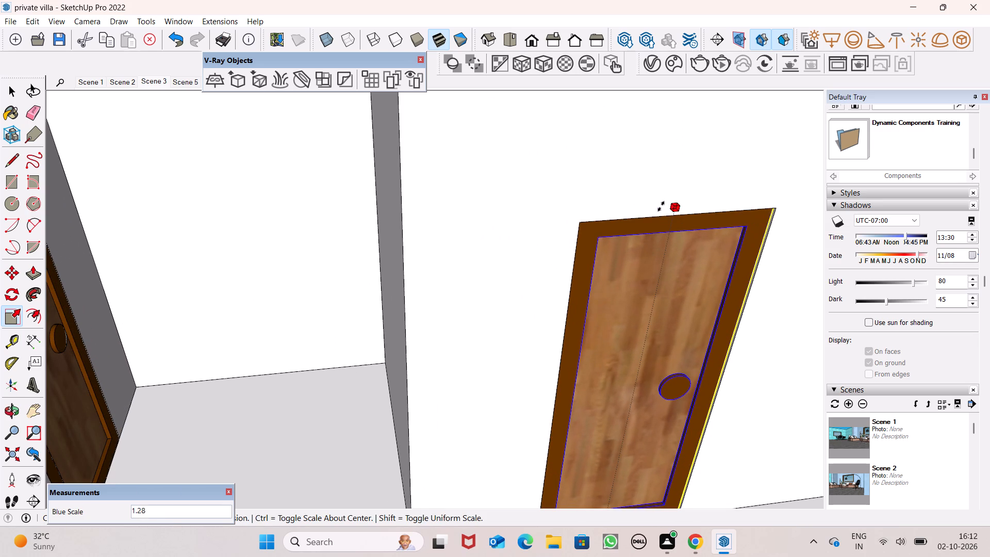
{"action": "left_click_drag", "start_coordinate": [661, 206], "coordinate": [668, 214]}
{"action": "scroll", "coordinate": [588, 188], "scroll_direction": "down", "scroll_amount": 6}
{"action": "scroll", "coordinate": [618, 235], "scroll_direction": "down", "scroll_amount": 7}
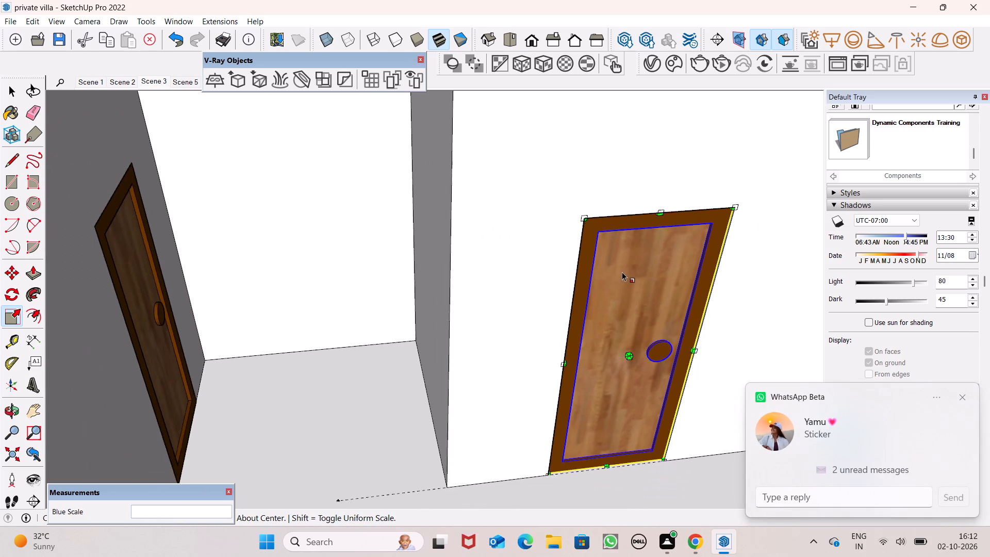
{"action": "scroll", "coordinate": [622, 265], "scroll_direction": "down", "scroll_amount": 7}
{"action": "scroll", "coordinate": [666, 250], "scroll_direction": "down", "scroll_amount": 3}
{"action": "key", "text": "space"}
{"action": "key", "text": "space"}
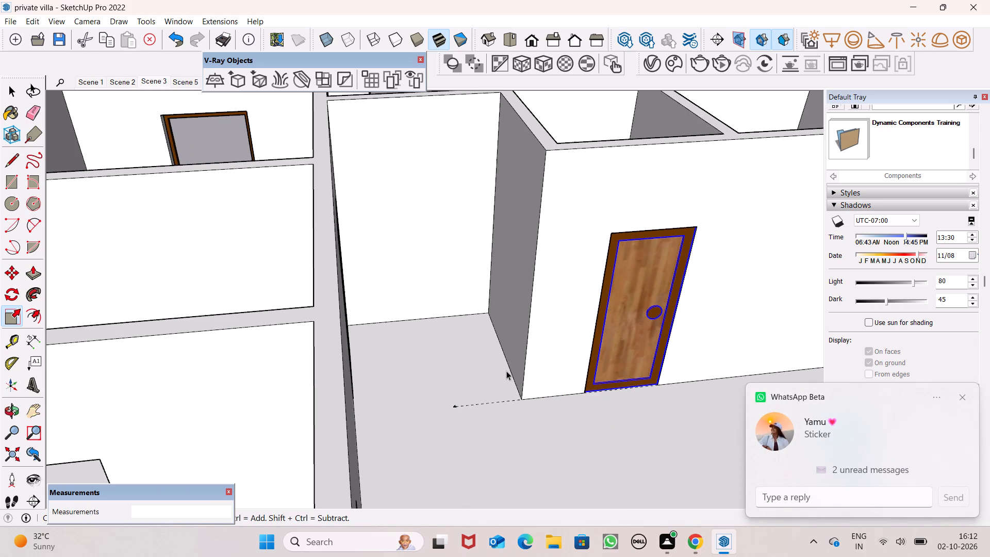
Move the door by its lower corner onto the opening's lower corner so it sits flush with the wall and floor.
{"action": "scroll", "coordinate": [484, 327], "scroll_direction": "down", "scroll_amount": 4}
{"action": "scroll", "coordinate": [627, 385], "scroll_direction": "up", "scroll_amount": 4}
{"action": "scroll", "coordinate": [633, 382], "scroll_direction": "down", "scroll_amount": 1}
{"action": "scroll", "coordinate": [637, 381], "scroll_direction": "up", "scroll_amount": 12}
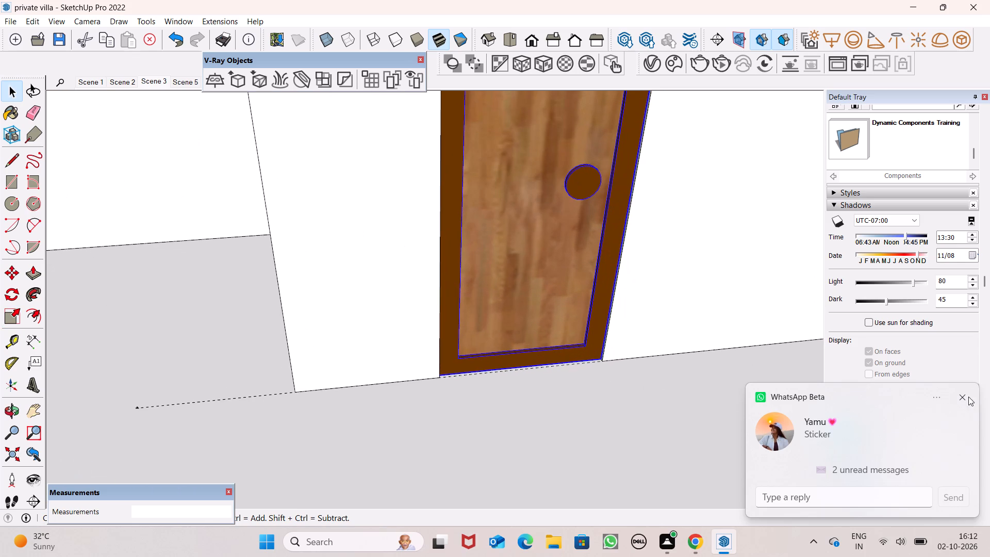
{"action": "left_click", "coordinate": [964, 401]}
{"action": "scroll", "coordinate": [642, 376], "scroll_direction": "up", "scroll_amount": 7}
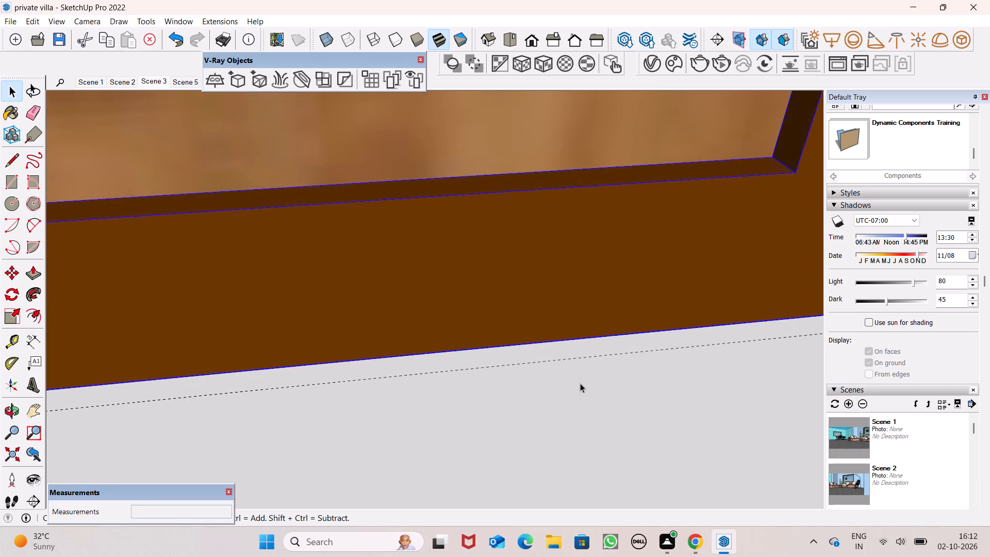
{"action": "scroll", "coordinate": [651, 408], "scroll_direction": "down", "scroll_amount": 18}
{"action": "left_click", "coordinate": [749, 443]}
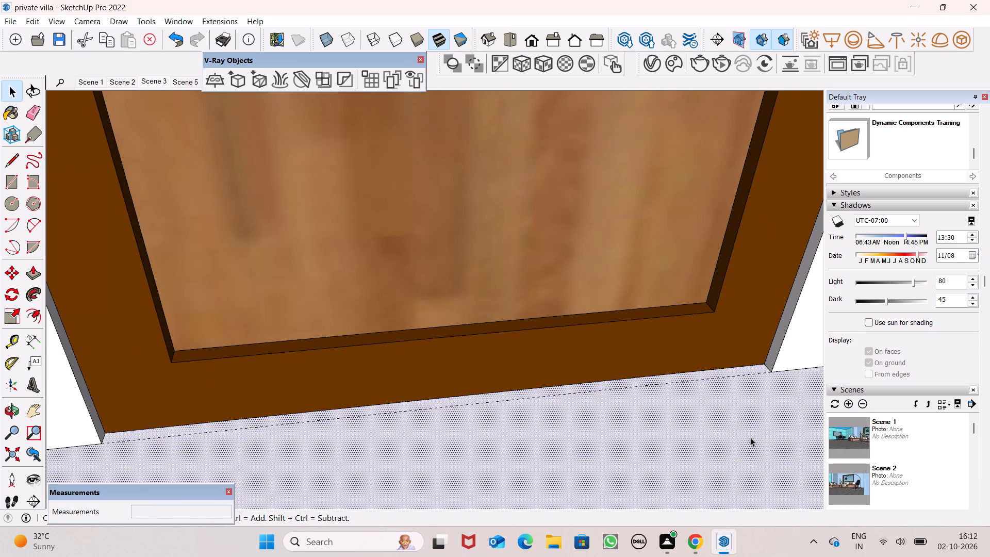
{"action": "left_click", "coordinate": [753, 358]}
{"action": "key", "text": "m"}
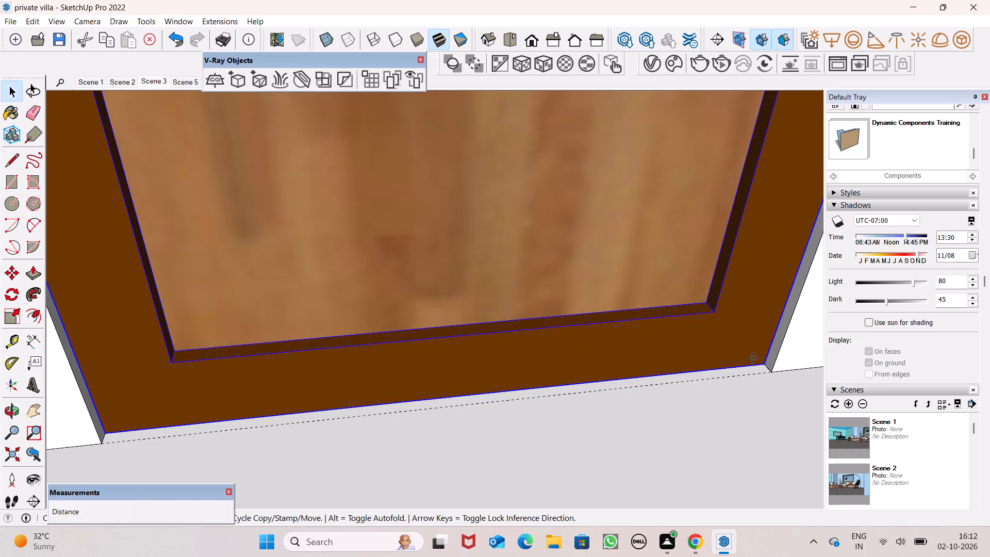
{"action": "key", "text": "Return"}
{"action": "left_click_drag", "start_coordinate": [765, 363], "coordinate": [774, 370]}
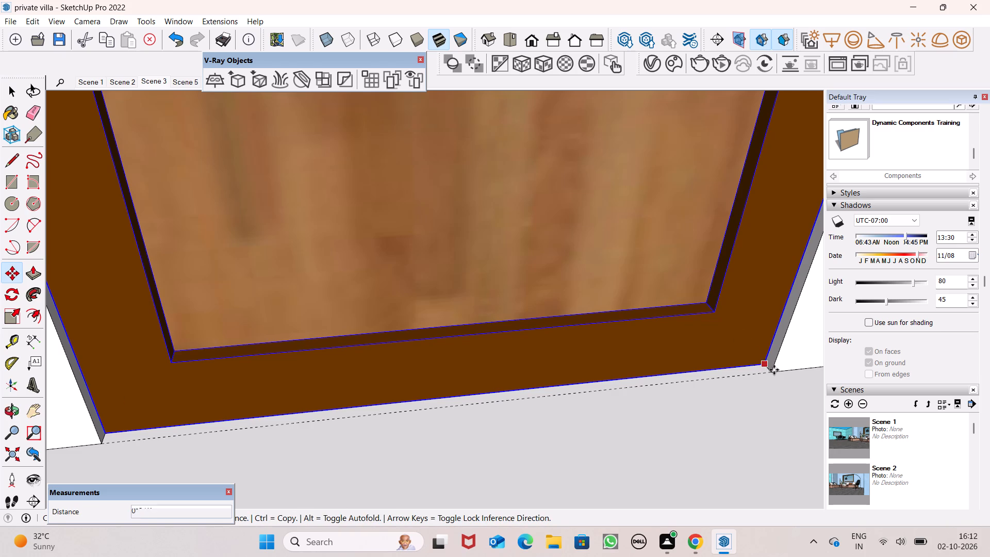
{"action": "left_click_drag", "start_coordinate": [774, 370], "coordinate": [775, 371]}
{"action": "key", "text": "space"}
Examine the upper floor from several sides to check the fitted doors and the remaining door openings.
{"action": "scroll", "coordinate": [590, 339], "scroll_direction": "down", "scroll_amount": 10}
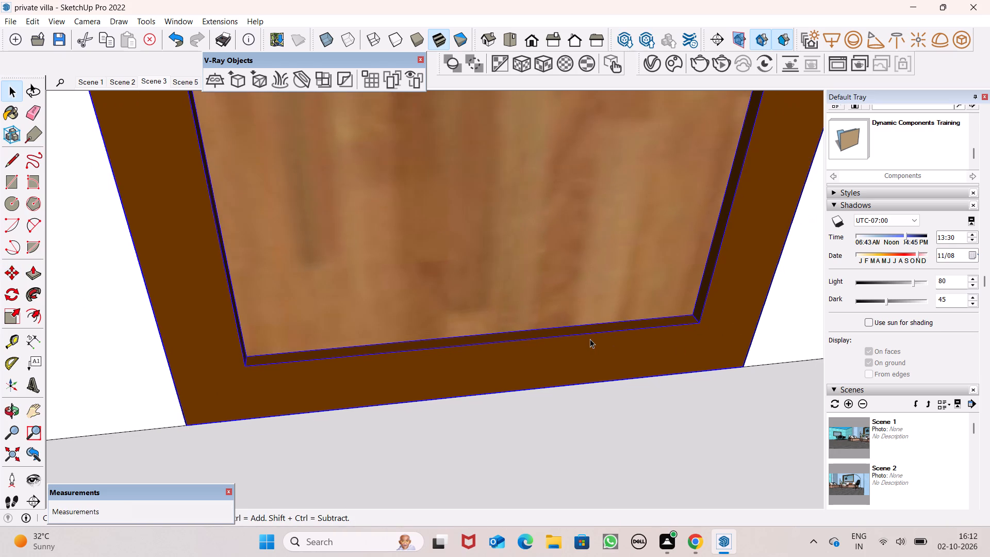
{"action": "scroll", "coordinate": [590, 339], "scroll_direction": "down", "scroll_amount": 17}
{"action": "scroll", "coordinate": [657, 281], "scroll_direction": "down", "scroll_amount": 9}
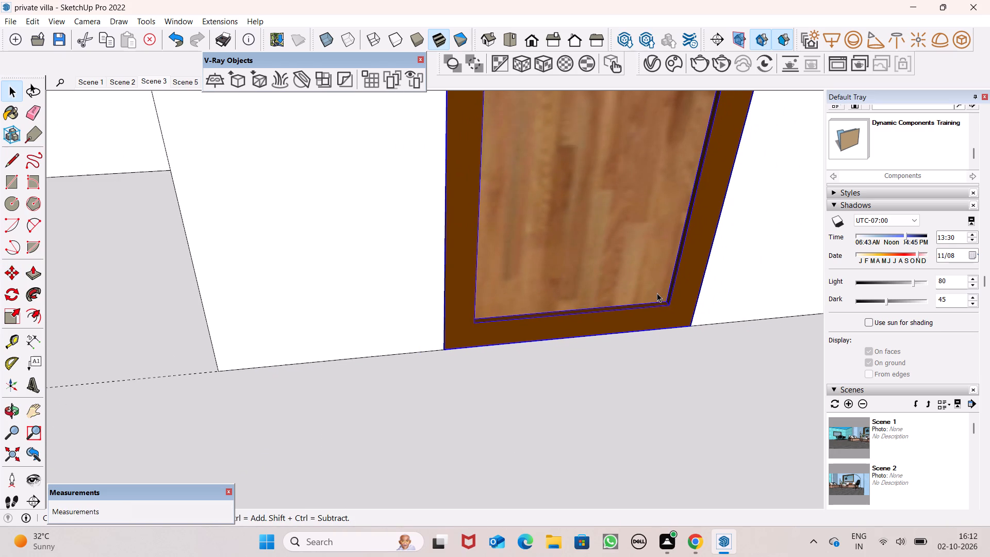
{"action": "scroll", "coordinate": [657, 293], "scroll_direction": "down", "scroll_amount": 7}
{"action": "scroll", "coordinate": [646, 340], "scroll_direction": "down", "scroll_amount": 14}
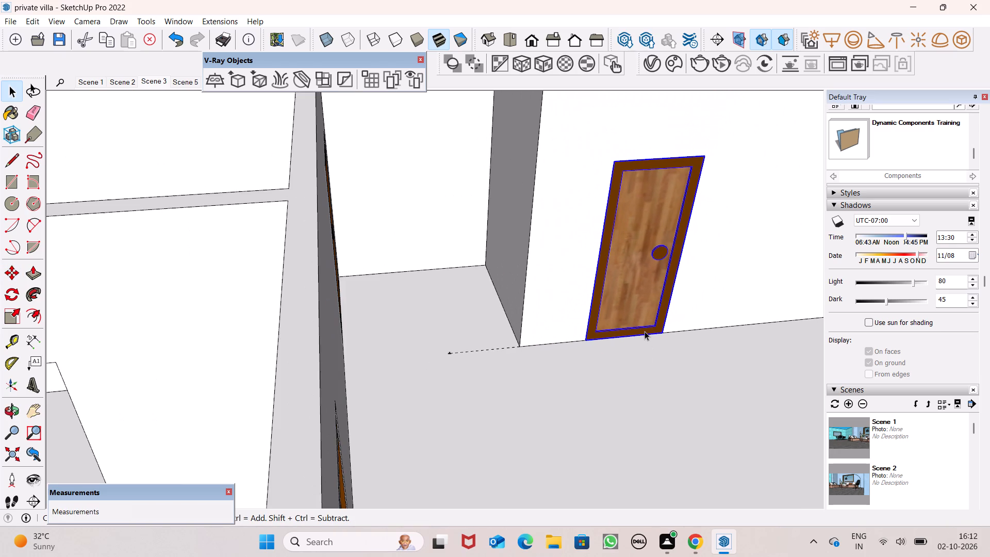
{"action": "scroll", "coordinate": [654, 383], "scroll_direction": "down", "scroll_amount": 6}
{"action": "scroll", "coordinate": [662, 363], "scroll_direction": "down", "scroll_amount": 15}
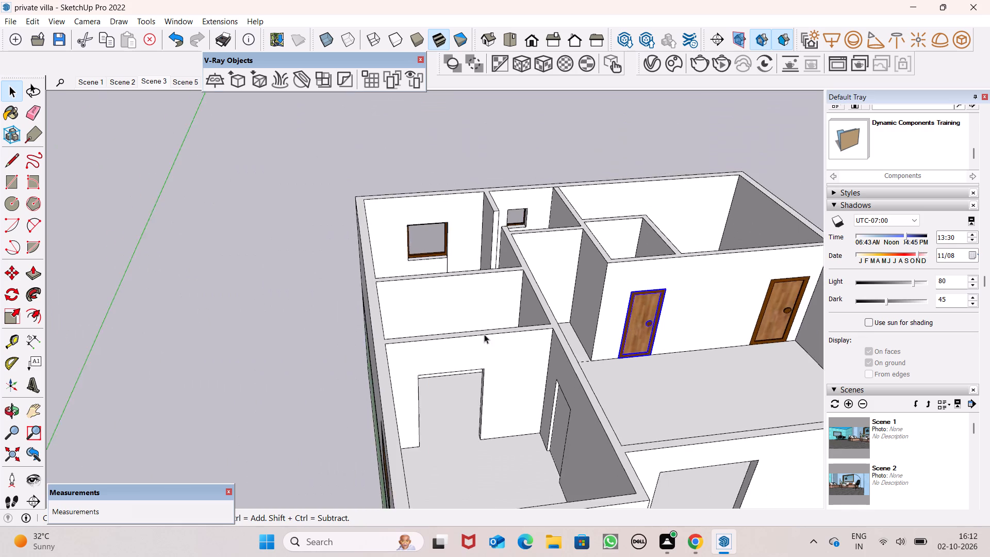
{"action": "scroll", "coordinate": [484, 334], "scroll_direction": "down", "scroll_amount": 10}
{"action": "scroll", "coordinate": [492, 357], "scroll_direction": "down", "scroll_amount": 18}
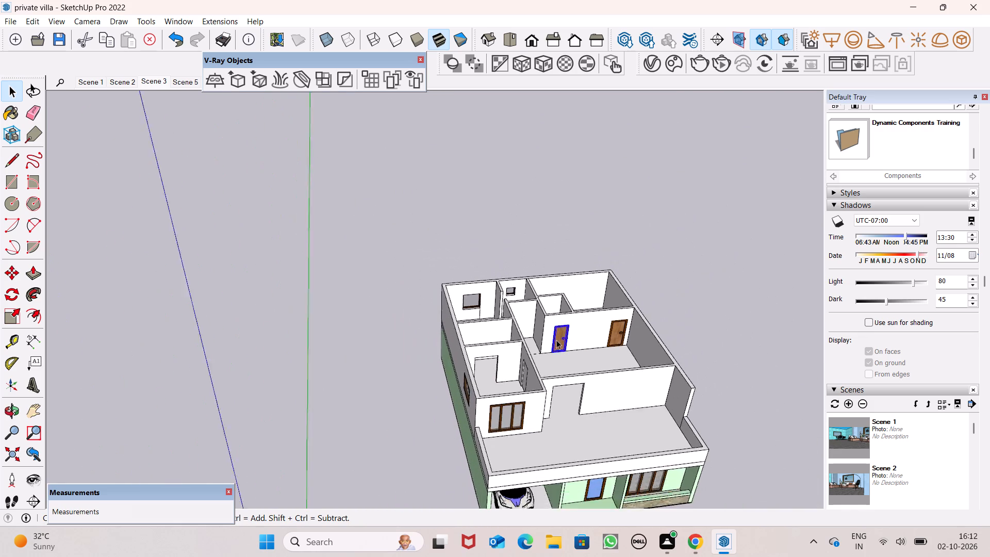
{"action": "scroll", "coordinate": [556, 340], "scroll_direction": "down", "scroll_amount": 7}
{"action": "middle_click_drag", "start_coordinate": [634, 386], "coordinate": [303, 375]}
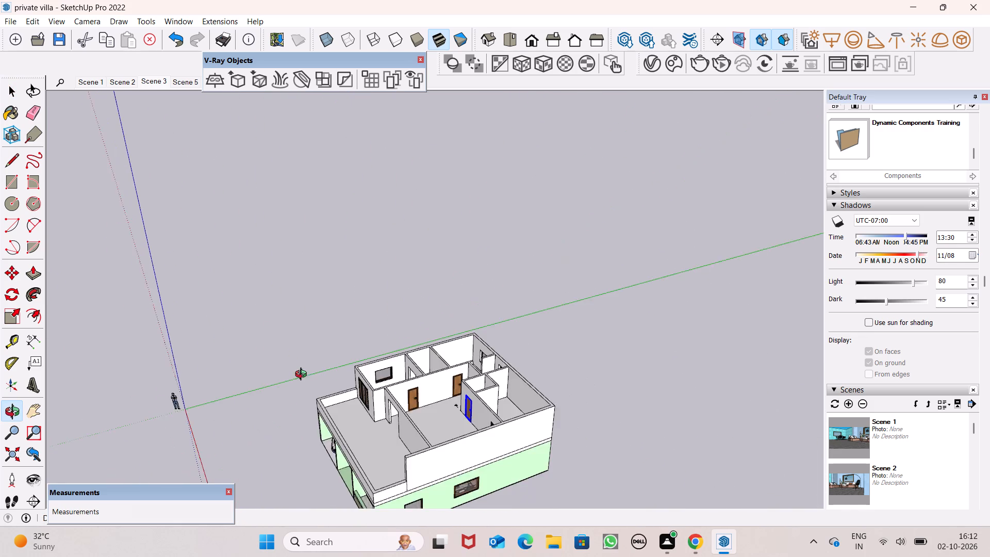
{"action": "middle_click_drag", "start_coordinate": [303, 375], "coordinate": [558, 374]}
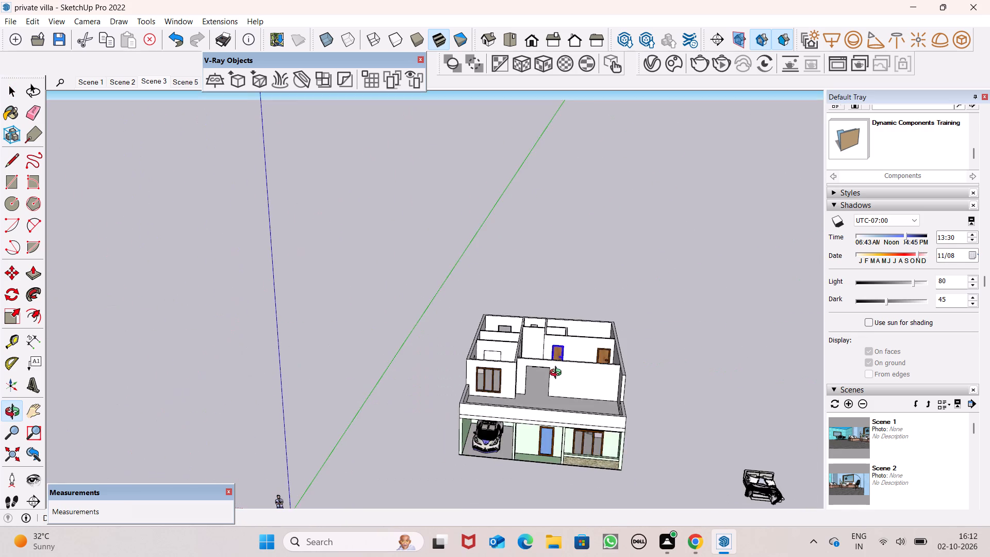
{"action": "middle_click_drag", "start_coordinate": [558, 374], "coordinate": [717, 556]}
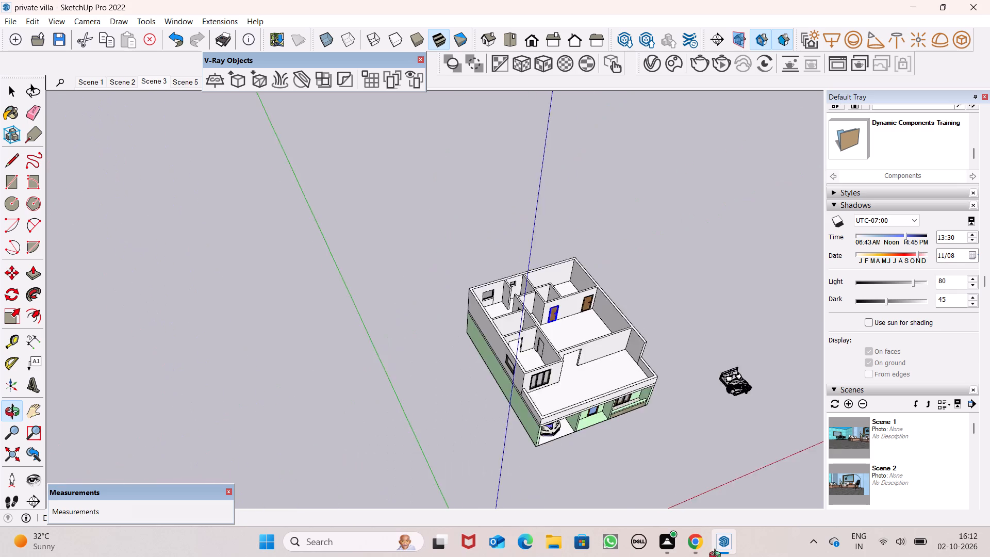
{"action": "middle_click_drag", "start_coordinate": [717, 556], "coordinate": [786, 556]}
{"action": "scroll", "coordinate": [567, 396], "scroll_direction": "up", "scroll_amount": 5}
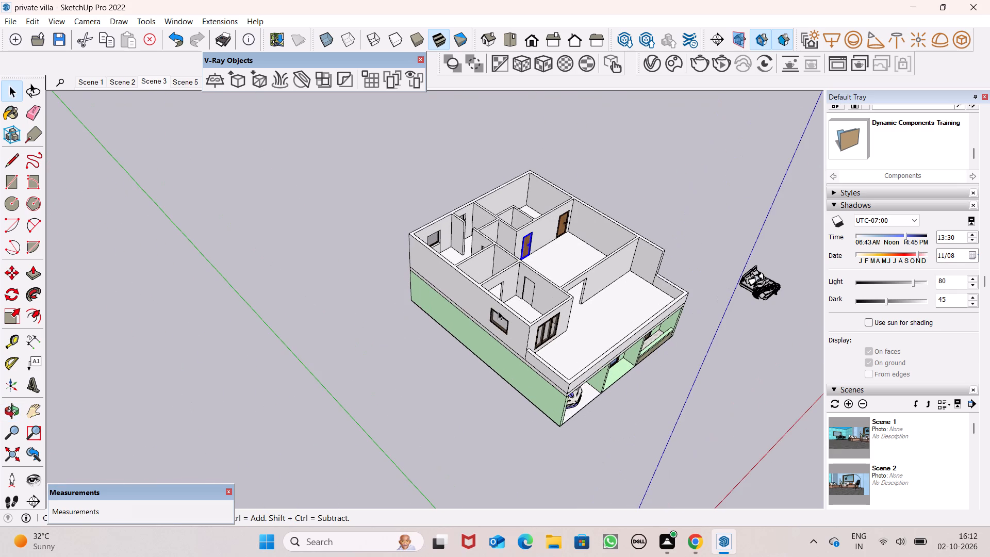
{"action": "scroll", "coordinate": [539, 305], "scroll_direction": "down", "scroll_amount": 4}
{"action": "scroll", "coordinate": [598, 370], "scroll_direction": "up", "scroll_amount": 7}
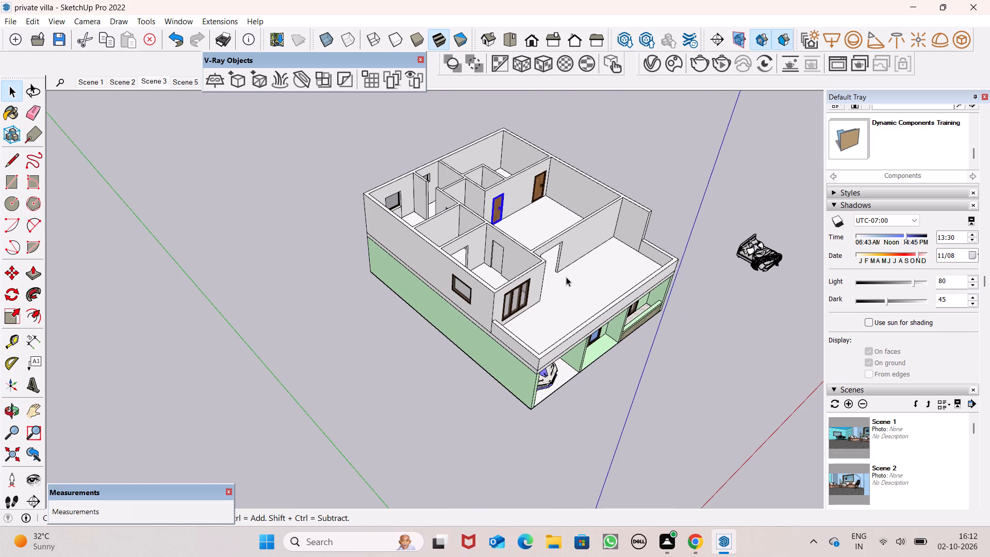
{"action": "scroll", "coordinate": [443, 231], "scroll_direction": "up", "scroll_amount": 7}
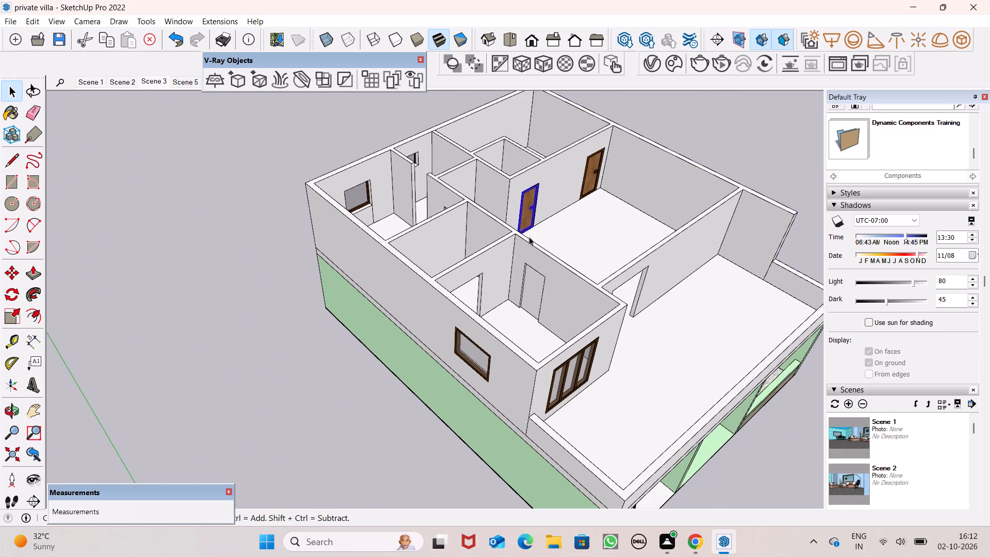
Copy the narrow door from the hall wall to a free spot outside the building, beyond the corner room's outer wall.
{"action": "middle_click_drag", "start_coordinate": [539, 256], "coordinate": [632, 304]}
{"action": "key", "text": "m"}
{"action": "key", "text": "Return"}
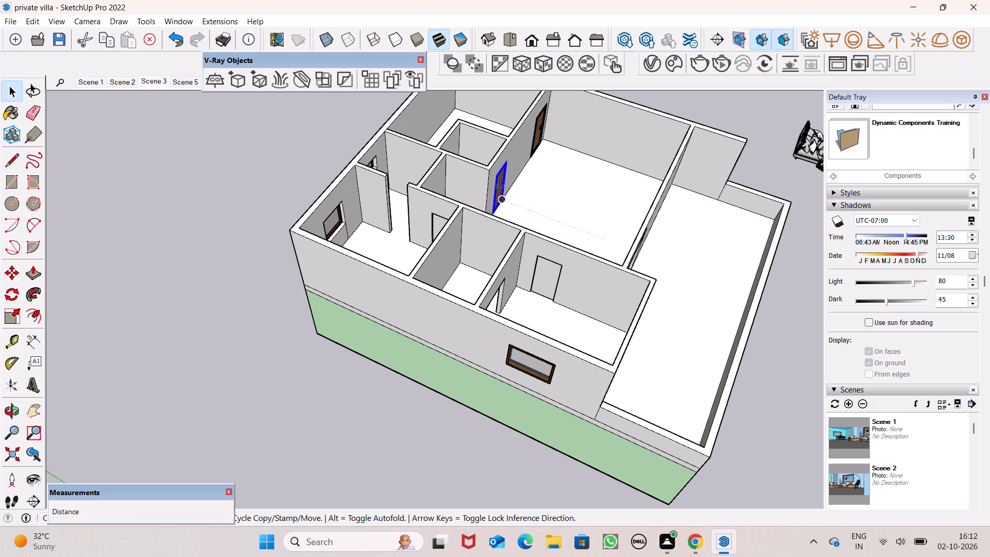
{"action": "left_click_drag", "start_coordinate": [501, 189], "coordinate": [283, 191]}
{"action": "scroll", "coordinate": [291, 209], "scroll_direction": "up", "scroll_amount": 7}
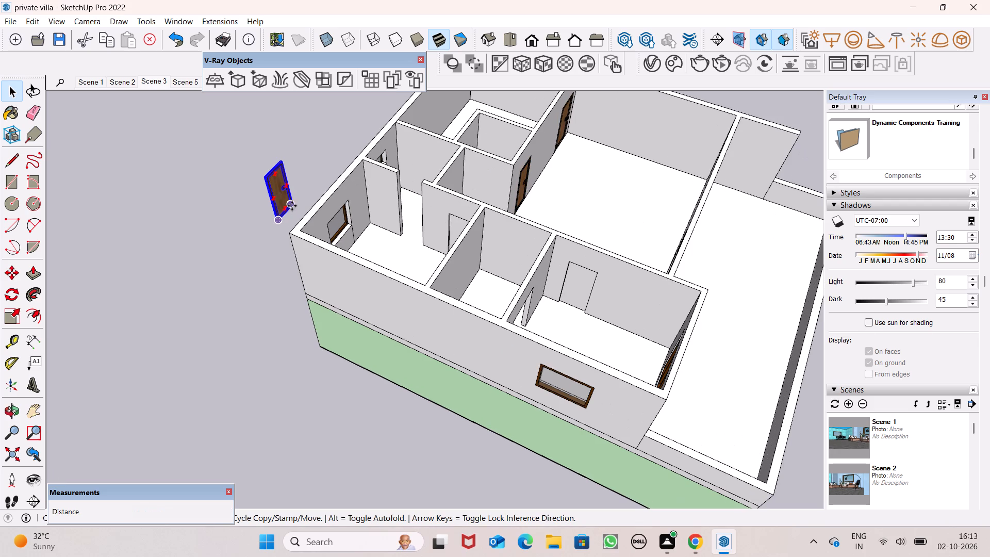
Move the copied door about 9' farther away from the building along the green axis.
{"action": "left_click", "coordinate": [191, 242]}
{"action": "scroll", "coordinate": [65, 282], "scroll_direction": "down", "scroll_amount": 7}
{"action": "scroll", "coordinate": [507, 237], "scroll_direction": "down", "scroll_amount": 4}
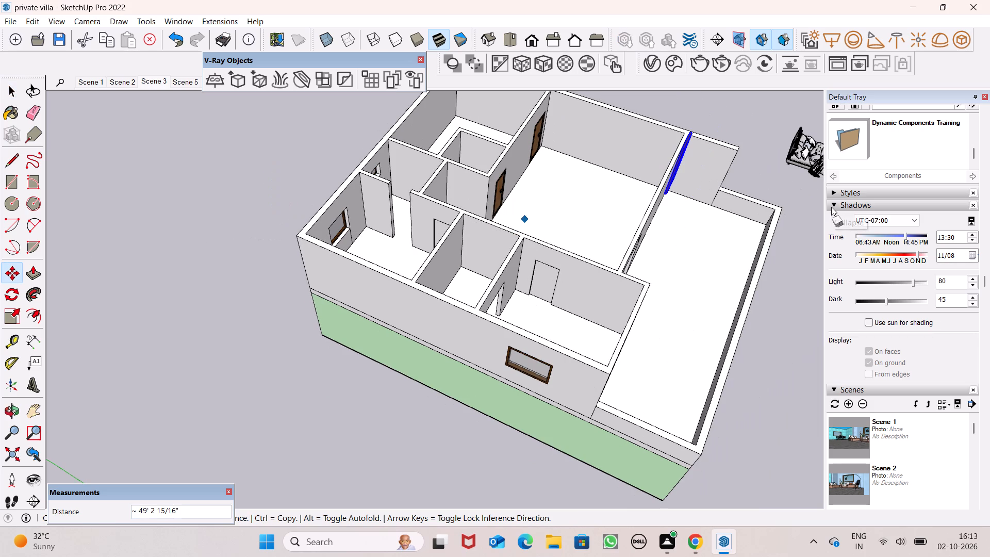
{"action": "scroll", "coordinate": [831, 207], "scroll_direction": "down", "scroll_amount": 3}
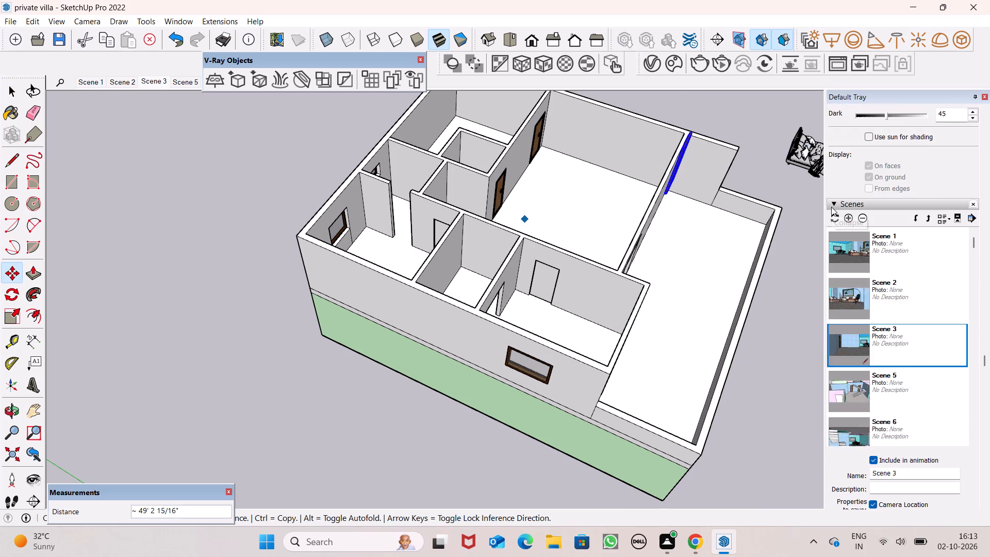
{"action": "right_click", "coordinate": [831, 207]}
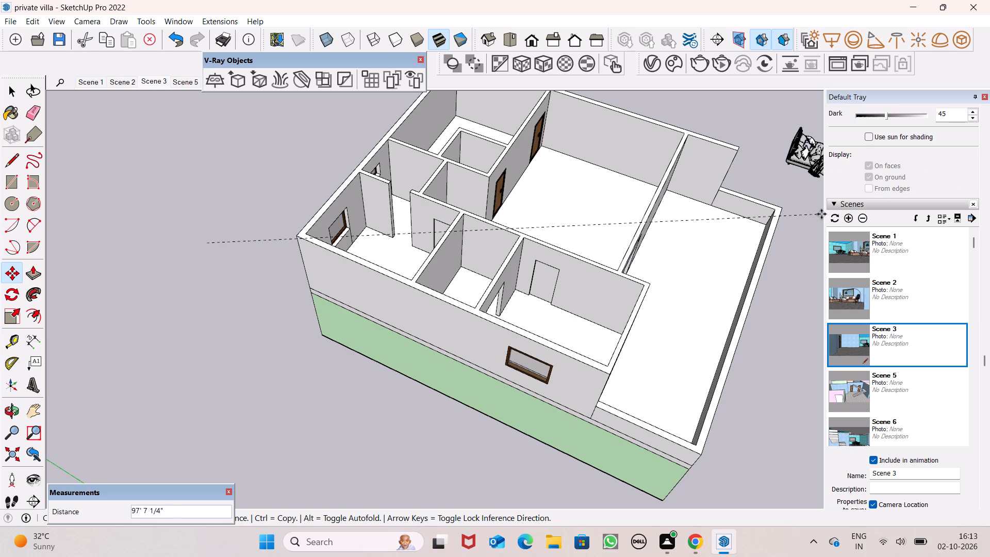
{"action": "left_click", "coordinate": [160, 227]}
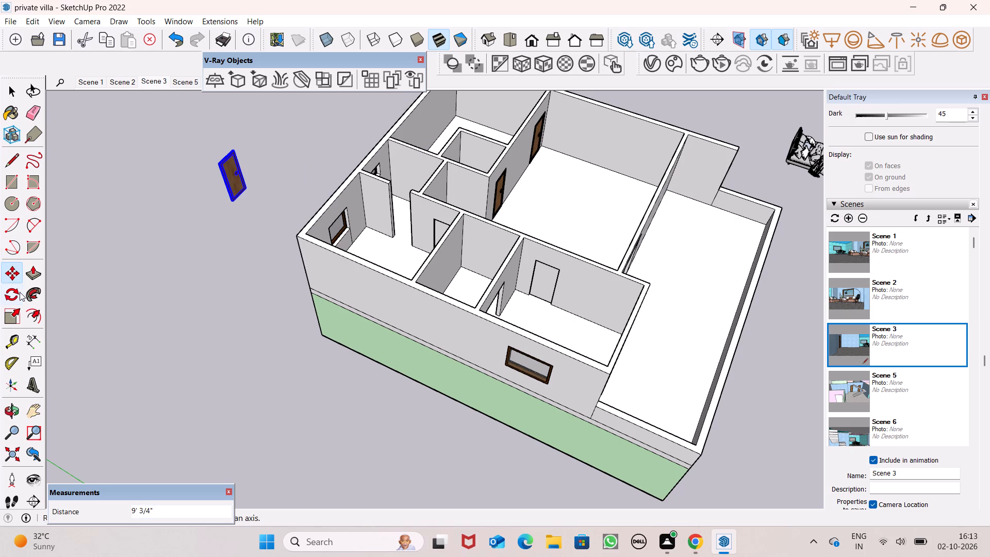
Rotate the copied door 90° horizontally about its lower corner.
{"action": "left_click", "coordinate": [20, 291]}
{"action": "left_click", "coordinate": [230, 207]}
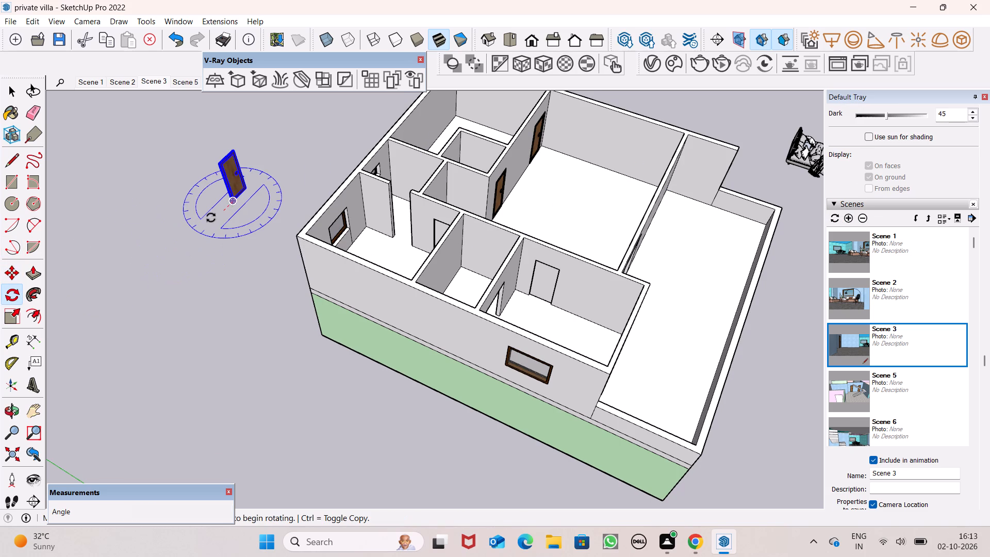
{"action": "left_click", "coordinate": [200, 237]}
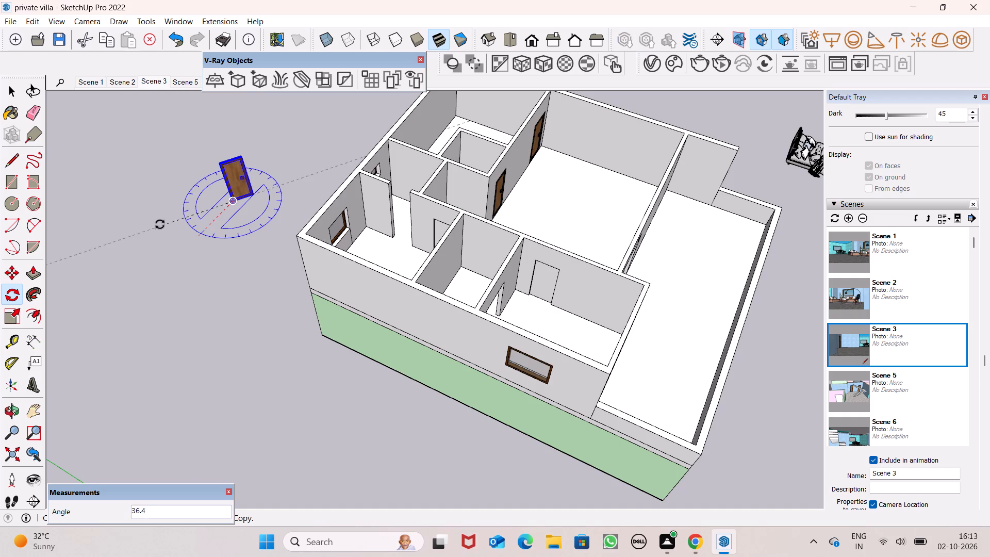
{"action": "left_click", "coordinate": [160, 171]}
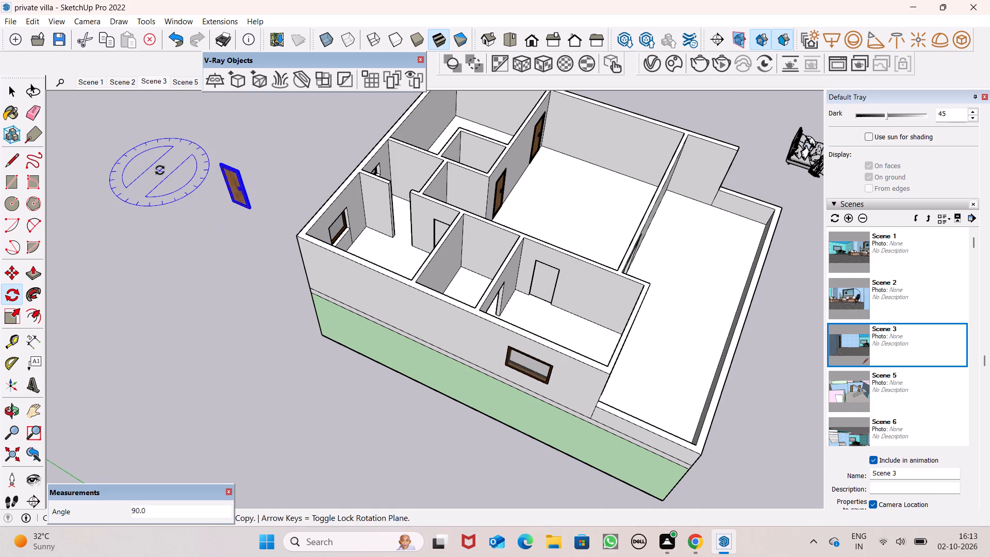
{"action": "type", "text": "V"}
{"action": "key", "text": "space"}
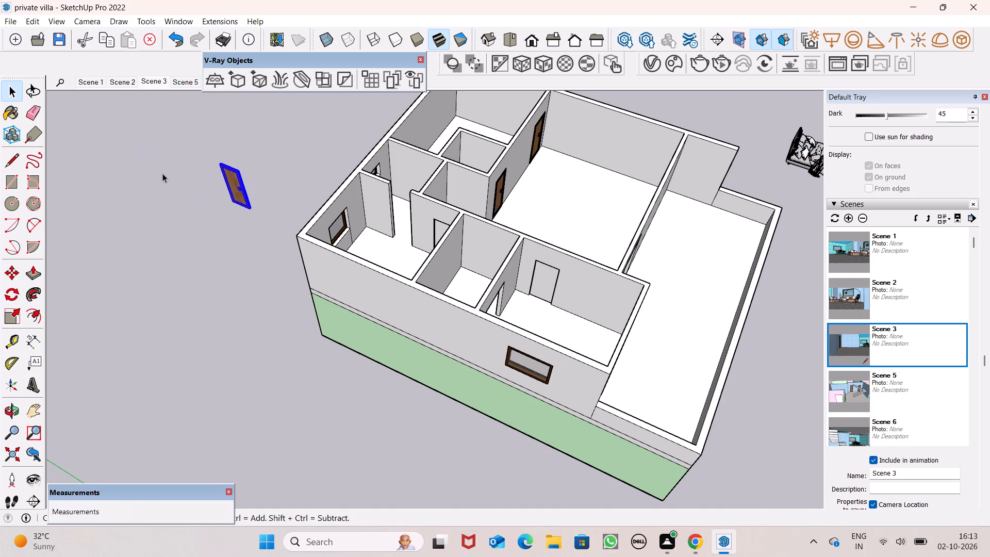
{"action": "key", "text": "space"}
{"action": "key", "text": "space"}
Erase the stray vertical edge running from the window's corner to the floor in the corner room.
{"action": "scroll", "coordinate": [235, 168], "scroll_direction": "up", "scroll_amount": 8}
{"action": "scroll", "coordinate": [595, 262], "scroll_direction": "up", "scroll_amount": 2}
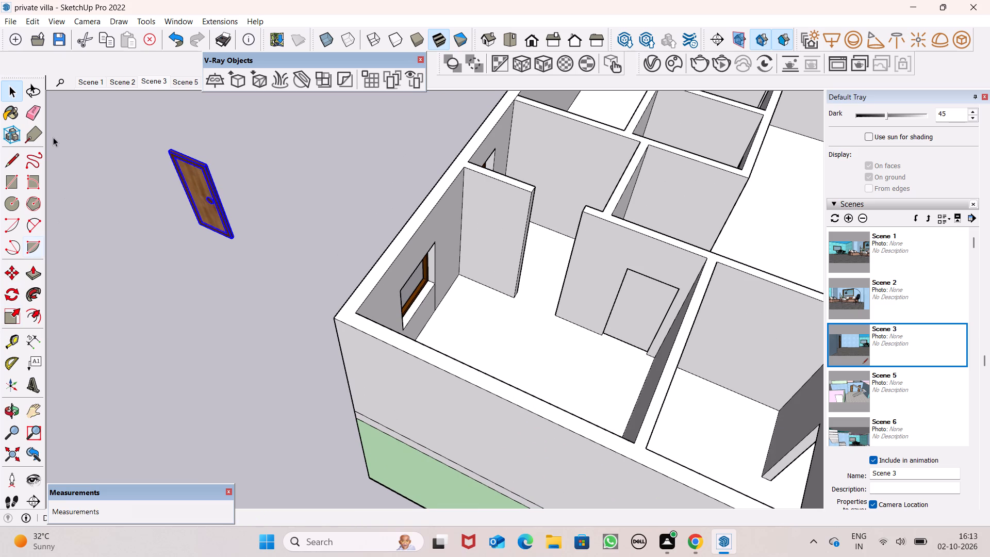
{"action": "left_click", "coordinate": [38, 114]}
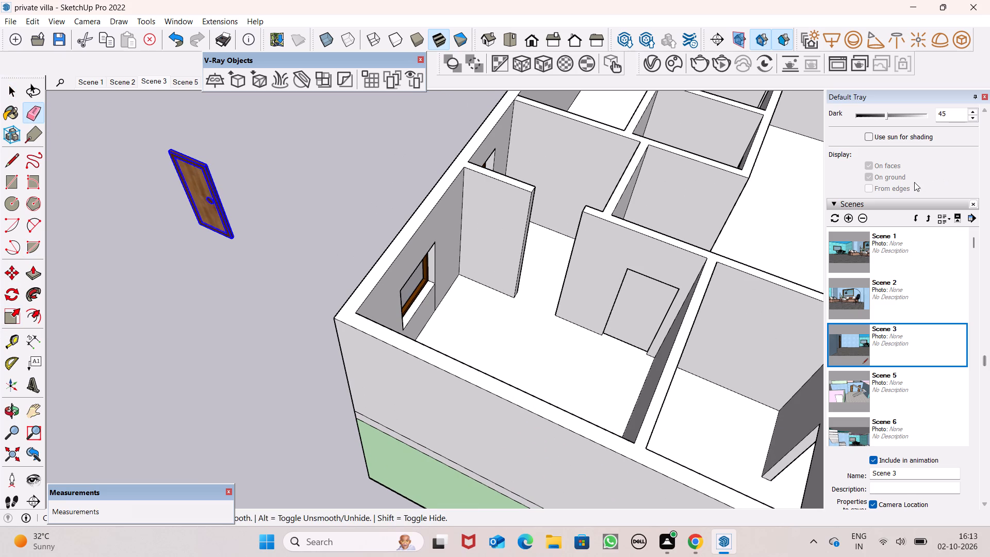
{"action": "left_click_drag", "start_coordinate": [432, 304], "coordinate": [435, 292]}
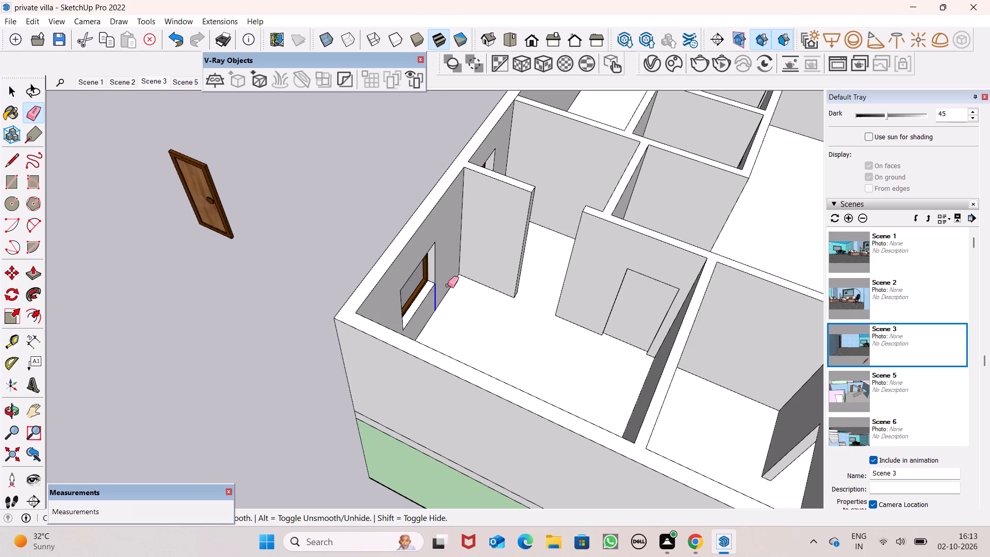
{"action": "key", "text": "space"}
Draw a line 3' down the wall end beside the corner room's doorway and a 6" line across its thickness.
{"action": "scroll", "coordinate": [779, 235], "scroll_direction": "up", "scroll_amount": 6}
{"action": "scroll", "coordinate": [559, 165], "scroll_direction": "up", "scroll_amount": 3}
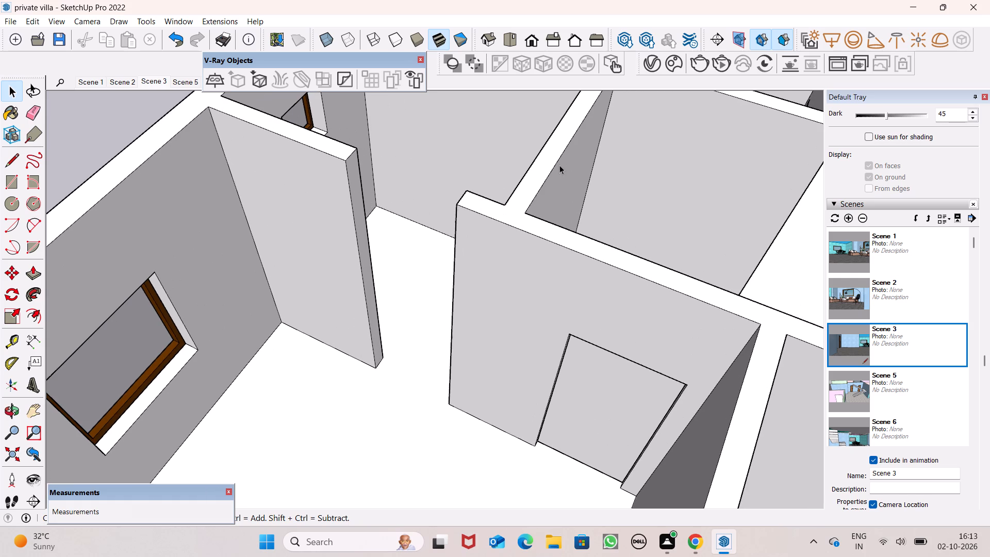
{"action": "left_click", "coordinate": [10, 163]}
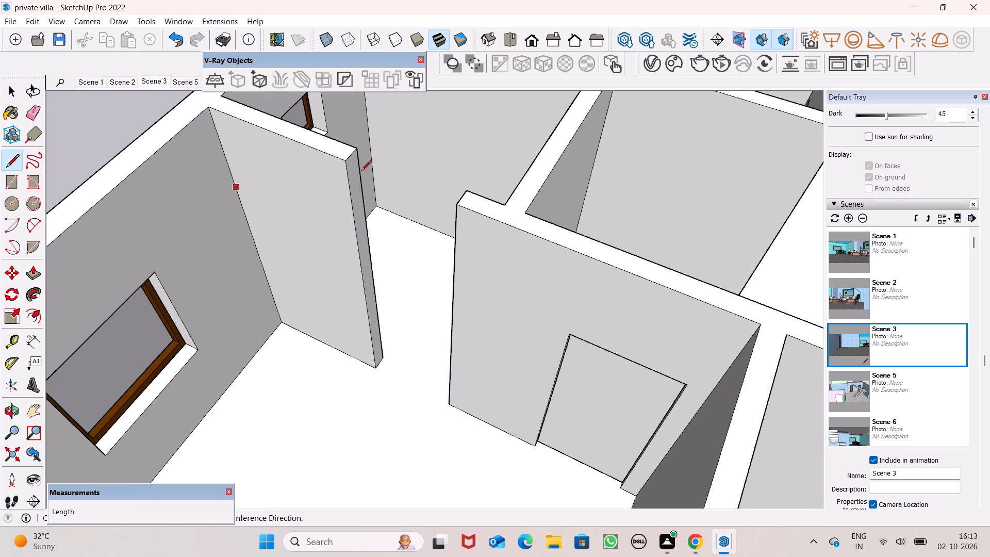
{"action": "left_click", "coordinate": [349, 163]}
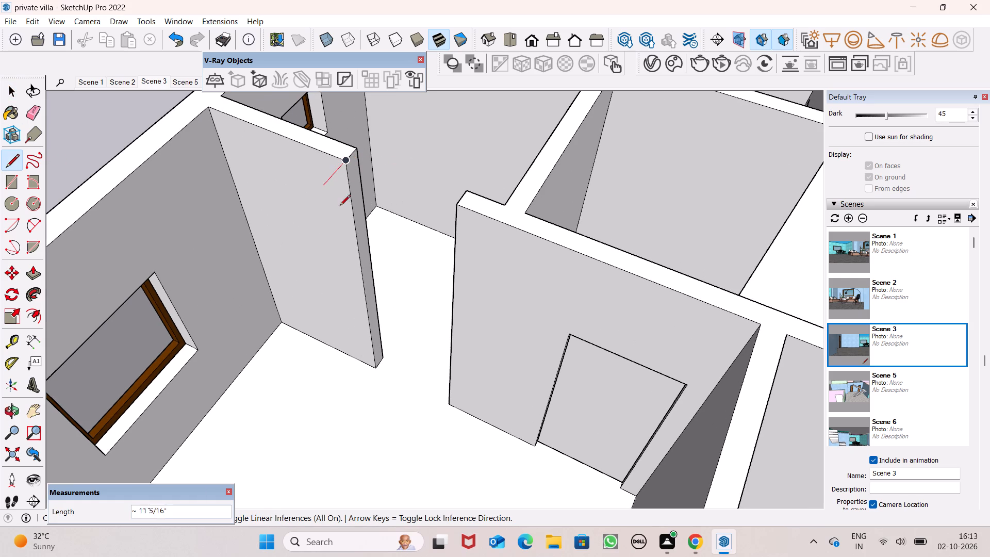
{"action": "type", "text": "3'"}
{"action": "key", "text": "Return"}
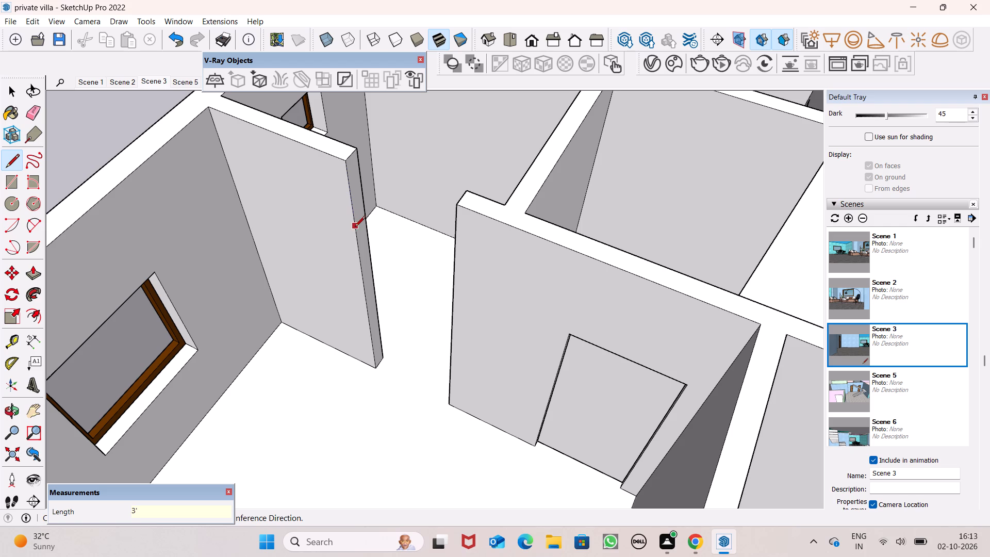
{"action": "left_click", "coordinate": [360, 240]}
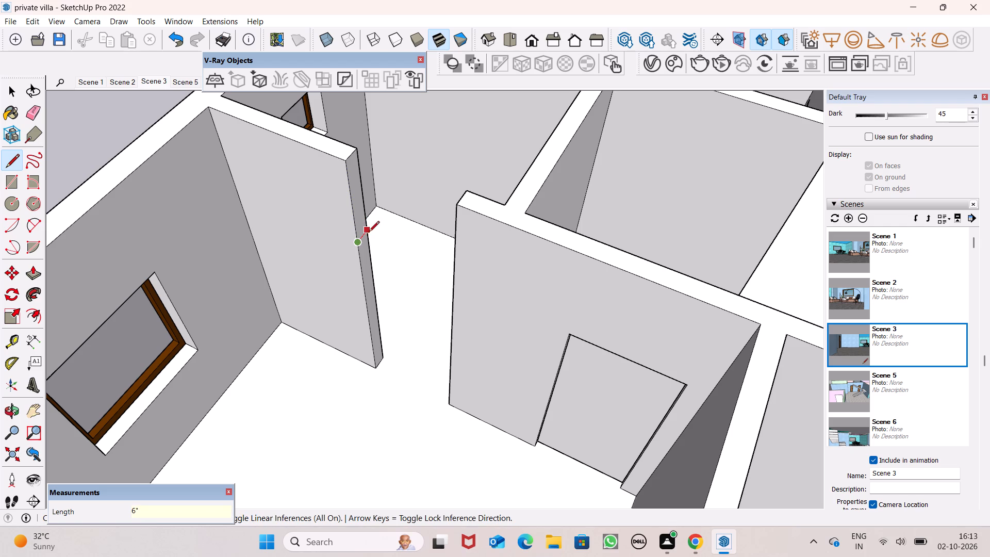
{"action": "left_click", "coordinate": [370, 231]}
{"action": "key", "text": "space"}
Push/Pull the upper part of the wall end 3' across the doorway to the opposite wall, forming a lintel.
{"action": "scroll", "coordinate": [400, 192], "scroll_direction": "down", "scroll_amount": 5}
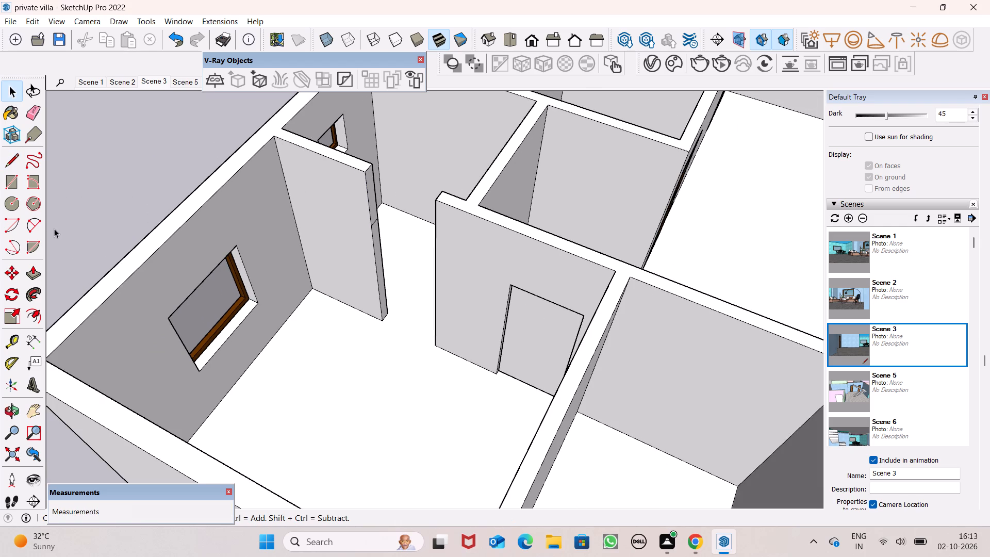
{"action": "left_click", "coordinate": [31, 277]}
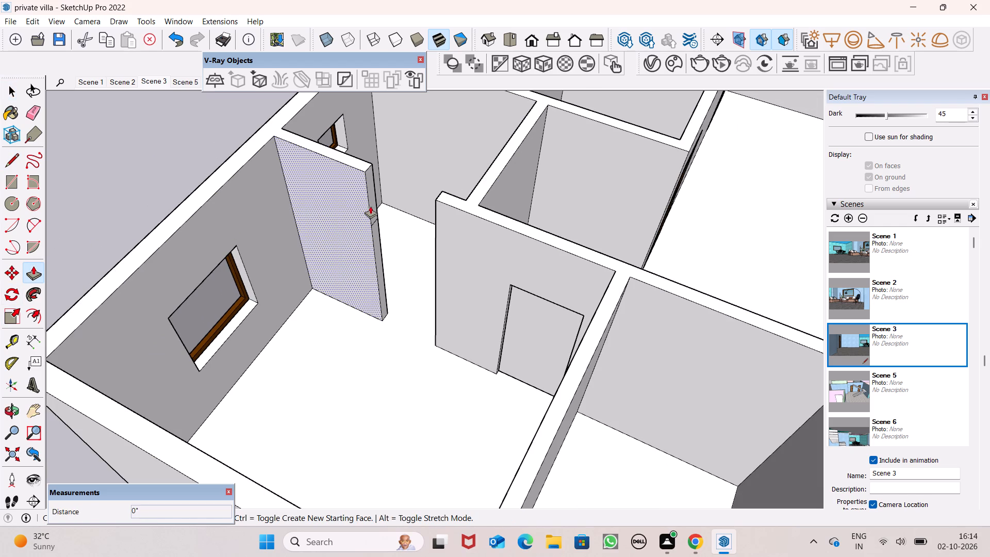
{"action": "left_click_drag", "start_coordinate": [373, 204], "coordinate": [434, 240]}
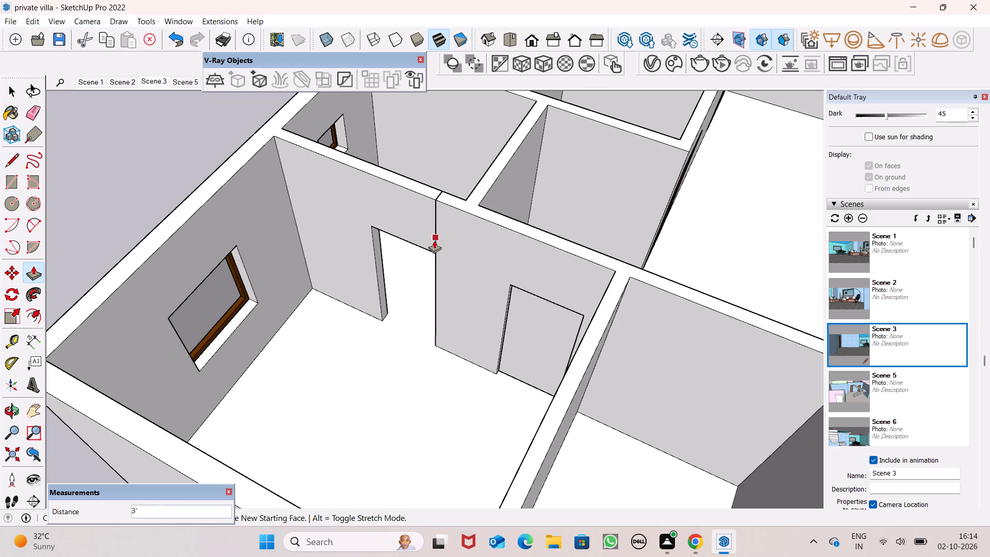
{"action": "left_click_drag", "start_coordinate": [434, 240], "coordinate": [434, 240]}
{"action": "scroll", "coordinate": [387, 210], "scroll_direction": "down", "scroll_amount": 10}
{"action": "key", "text": "space"}
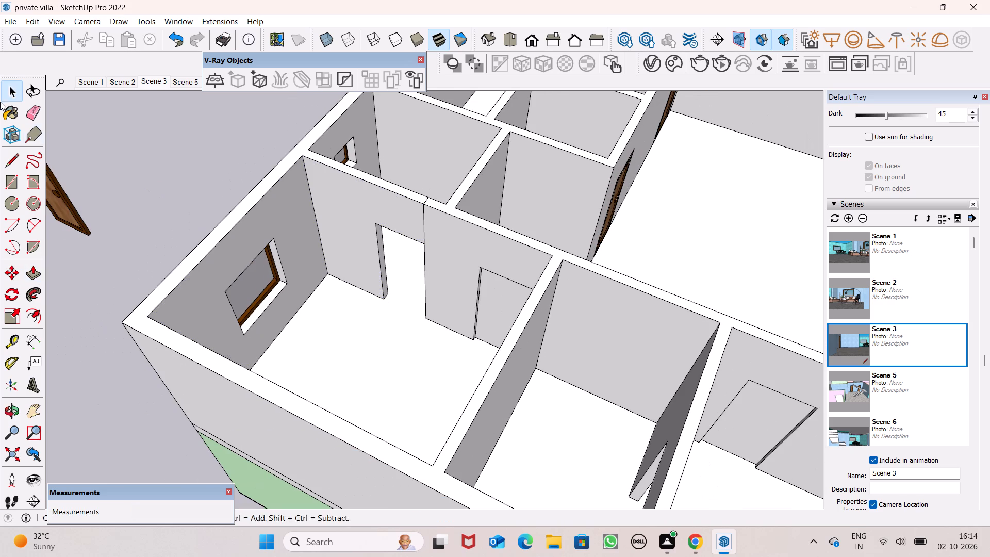
Erase the seam edges where the new lintel meets the wall, on the wall face and on its top.
{"action": "left_click", "coordinate": [38, 112]}
{"action": "scroll", "coordinate": [442, 206], "scroll_direction": "up", "scroll_amount": 7}
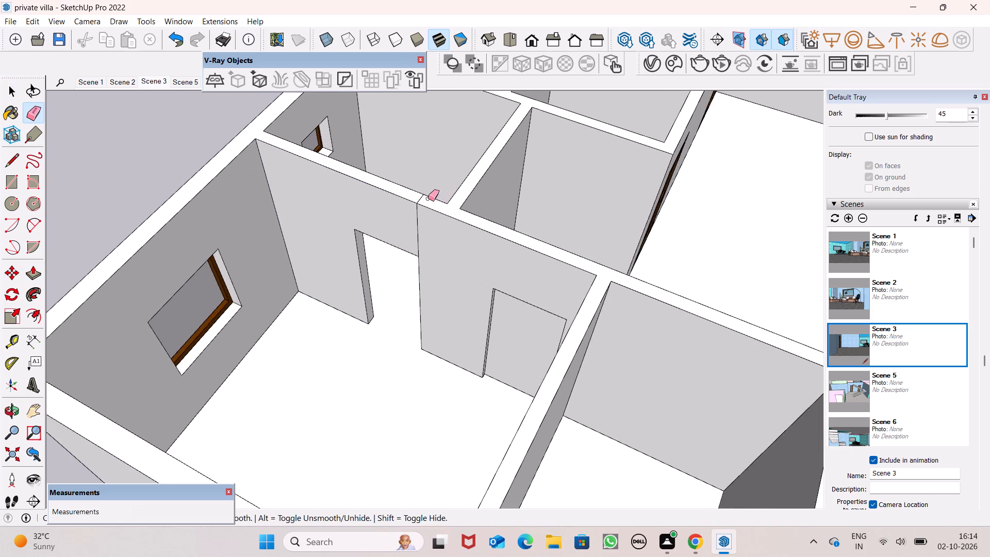
{"action": "scroll", "coordinate": [424, 196], "scroll_direction": "up", "scroll_amount": 8}
{"action": "scroll", "coordinate": [407, 205], "scroll_direction": "down", "scroll_amount": 1}
{"action": "scroll", "coordinate": [407, 205], "scroll_direction": "up", "scroll_amount": 9}
{"action": "middle_click", "coordinate": [407, 205]}
{"action": "left_click_drag", "start_coordinate": [405, 214], "coordinate": [414, 220]}
{"action": "left_click_drag", "start_coordinate": [409, 193], "coordinate": [417, 198]}
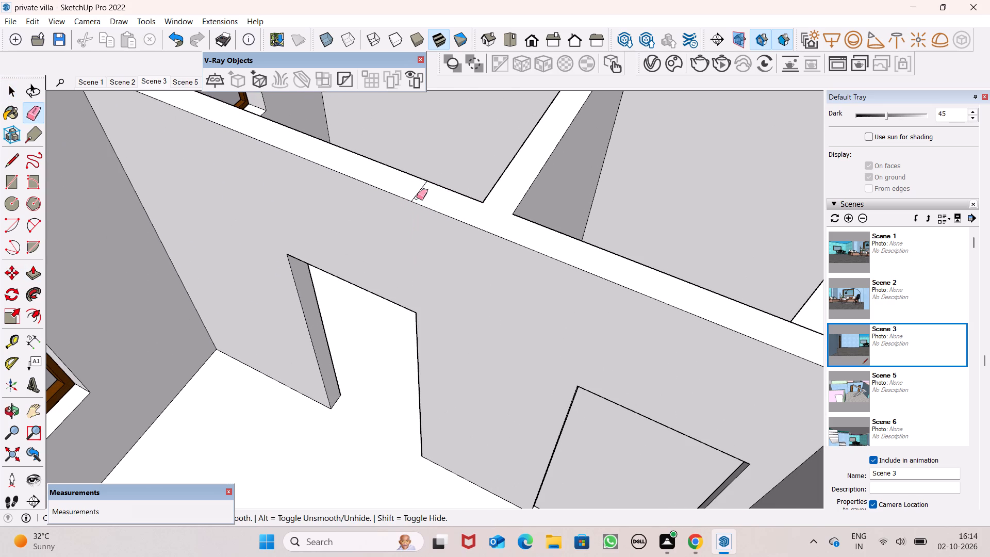
{"action": "left_click_drag", "start_coordinate": [417, 198], "coordinate": [430, 205]}
{"action": "key", "text": "space"}
{"action": "key", "text": "space"}
Move the rotated door by its lower corner from outside into the corner room's new door opening, onto the opening's lower corner.
{"action": "scroll", "coordinate": [445, 179], "scroll_direction": "down", "scroll_amount": 8}
{"action": "scroll", "coordinate": [445, 179], "scroll_direction": "up", "scroll_amount": 1}
{"action": "scroll", "coordinate": [445, 178], "scroll_direction": "down", "scroll_amount": 14}
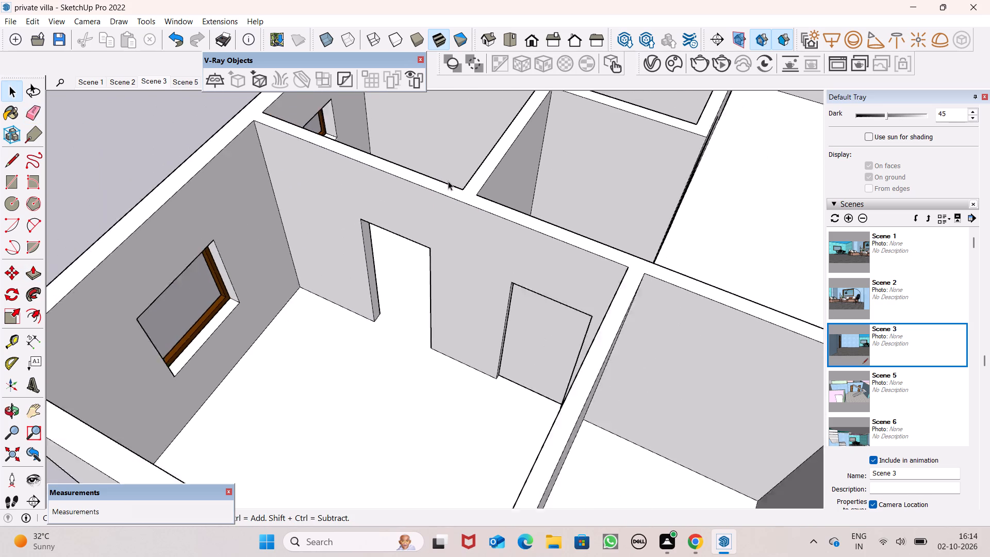
{"action": "scroll", "coordinate": [448, 181], "scroll_direction": "down", "scroll_amount": 15}
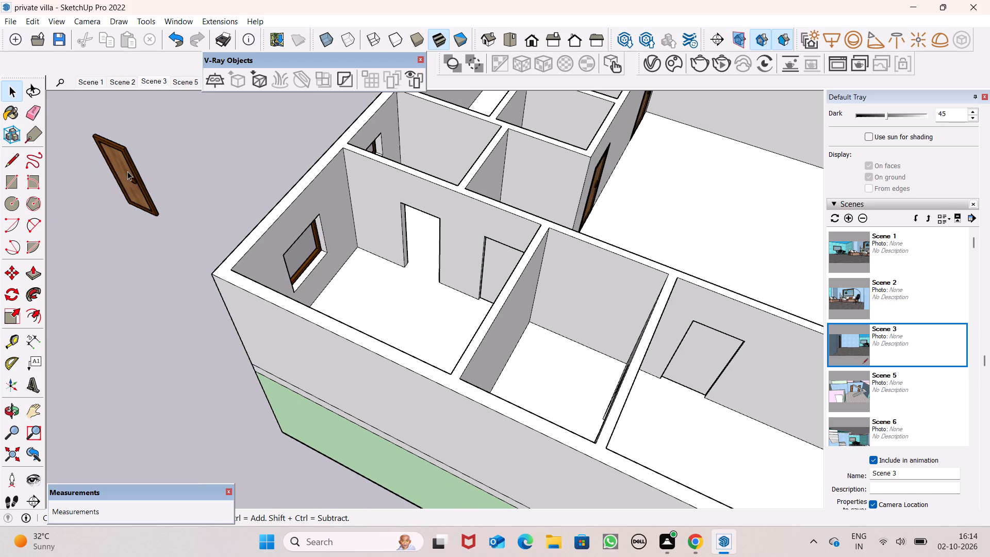
{"action": "left_click", "coordinate": [127, 171]}
{"action": "key", "text": "m"}
{"action": "key", "text": "Return"}
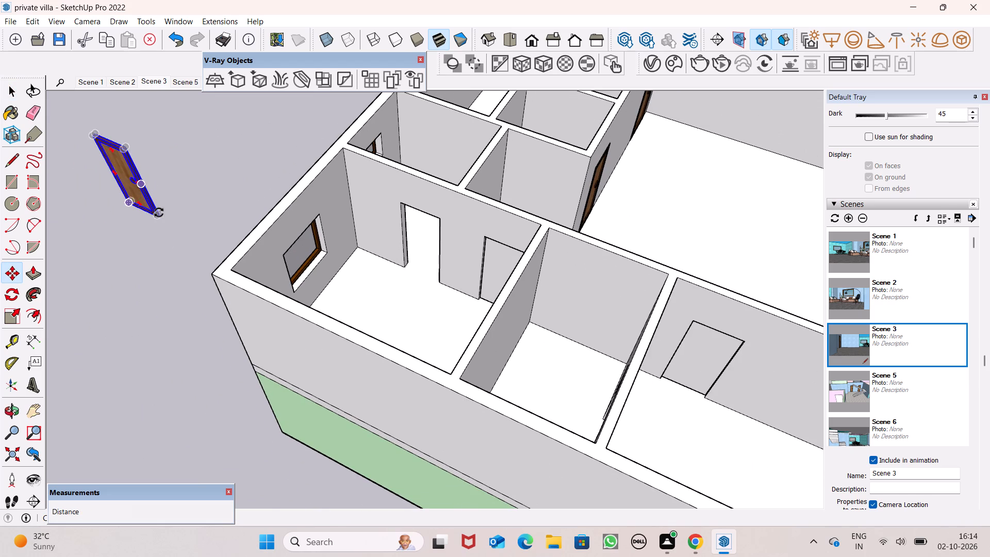
{"action": "left_click_drag", "start_coordinate": [158, 217], "coordinate": [368, 252]}
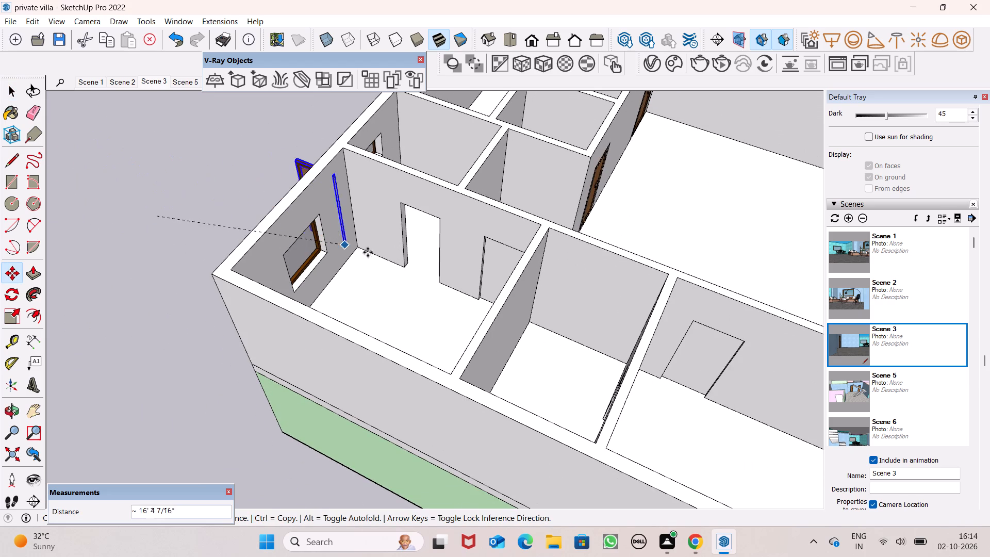
{"action": "left_click_drag", "start_coordinate": [368, 252], "coordinate": [431, 276]}
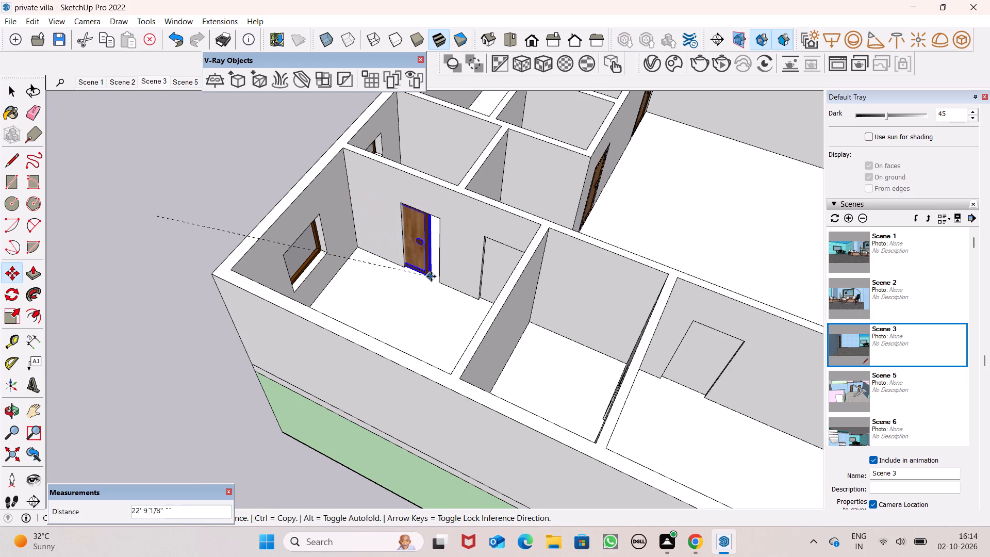
{"action": "left_click_drag", "start_coordinate": [431, 276], "coordinate": [442, 286]}
{"action": "left_click", "coordinate": [442, 286]}
Set the moved door's lower corner onto the lower corner of the corner room's door opening and finish the move.
{"action": "scroll", "coordinate": [426, 282], "scroll_direction": "up", "scroll_amount": 8}
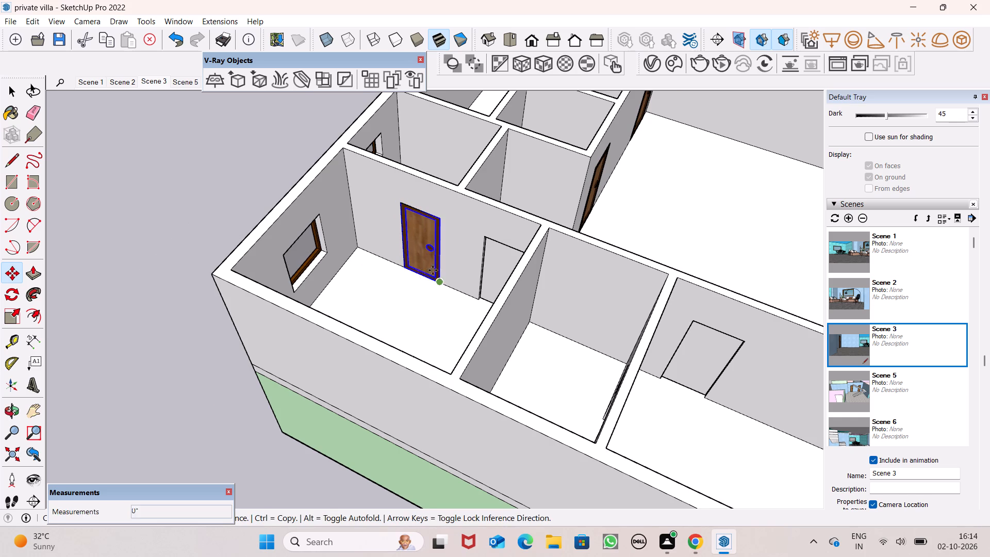
{"action": "scroll", "coordinate": [433, 270], "scroll_direction": "up", "scroll_amount": 8}
{"action": "left_click", "coordinate": [465, 318]}
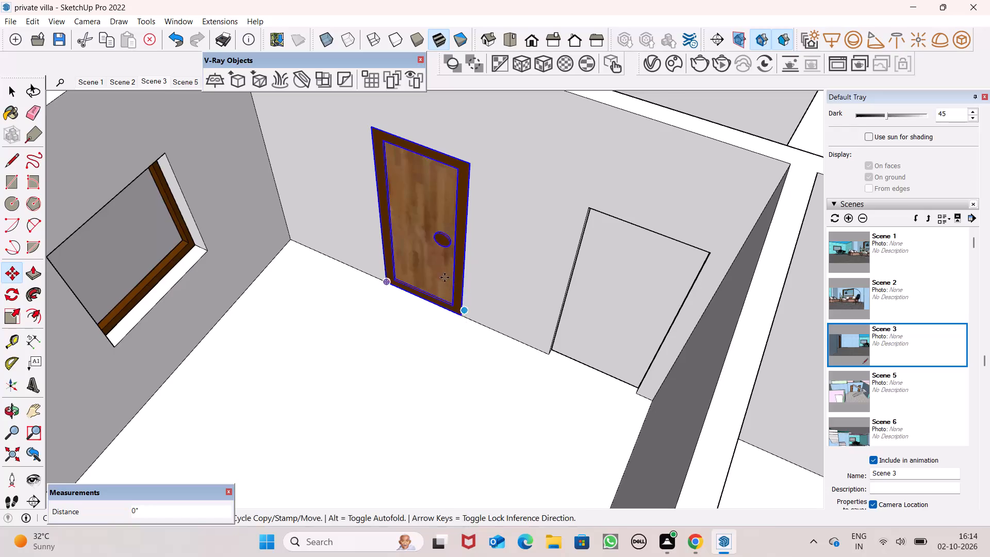
{"action": "scroll", "coordinate": [452, 198], "scroll_direction": "up", "scroll_amount": 6}
{"action": "scroll", "coordinate": [447, 331], "scroll_direction": "up", "scroll_amount": 9}
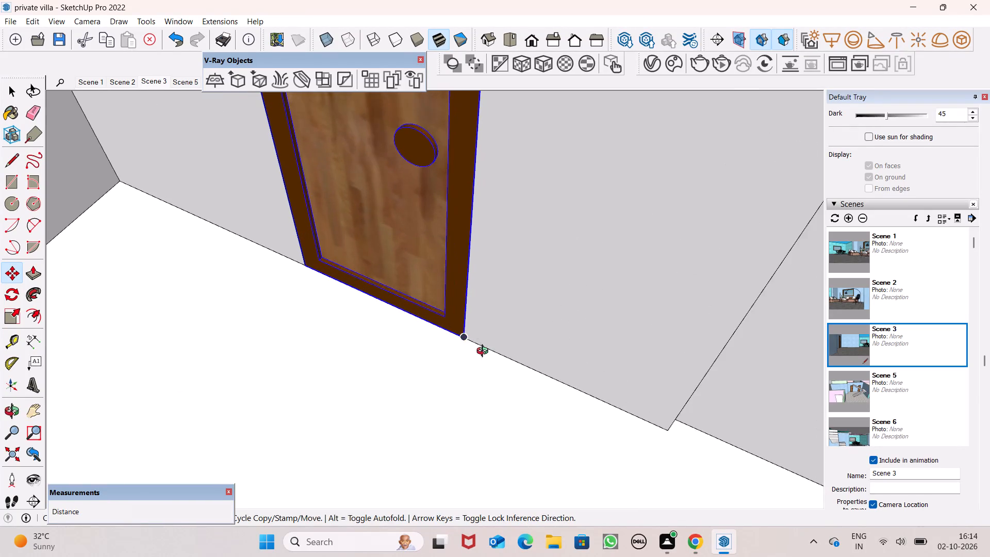
{"action": "middle_click_drag", "start_coordinate": [485, 354], "coordinate": [510, 260]}
{"action": "key", "text": "space"}
{"action": "key", "text": "space"}
Paint the outer front face of the upper-floor balcony parapet with Translucent Glass Blue.
{"action": "scroll", "coordinate": [514, 281], "scroll_direction": "down", "scroll_amount": 20}
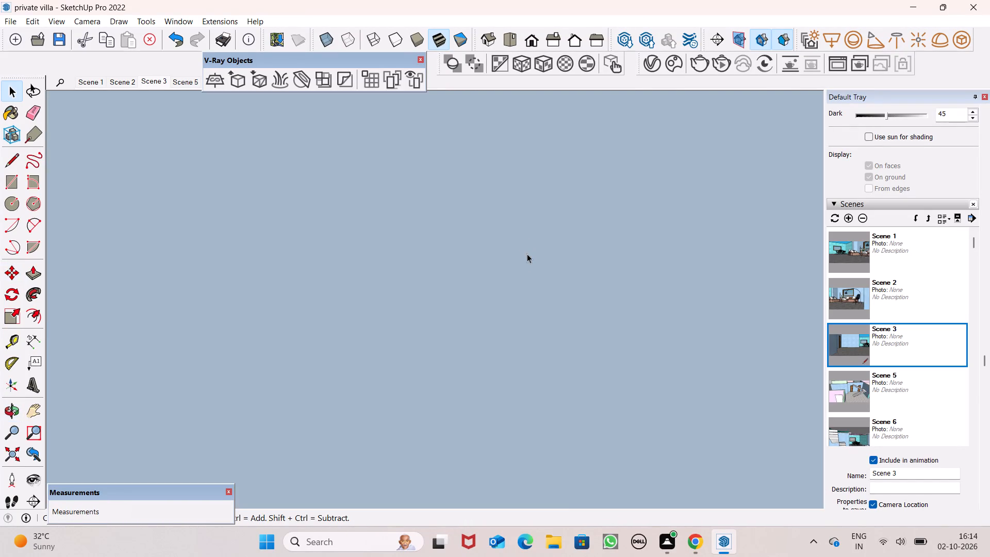
{"action": "scroll", "coordinate": [527, 254], "scroll_direction": "down", "scroll_amount": 20}
{"action": "scroll", "coordinate": [527, 254], "scroll_direction": "down", "scroll_amount": 20}
{"action": "scroll", "coordinate": [527, 254], "scroll_direction": "down", "scroll_amount": 10}
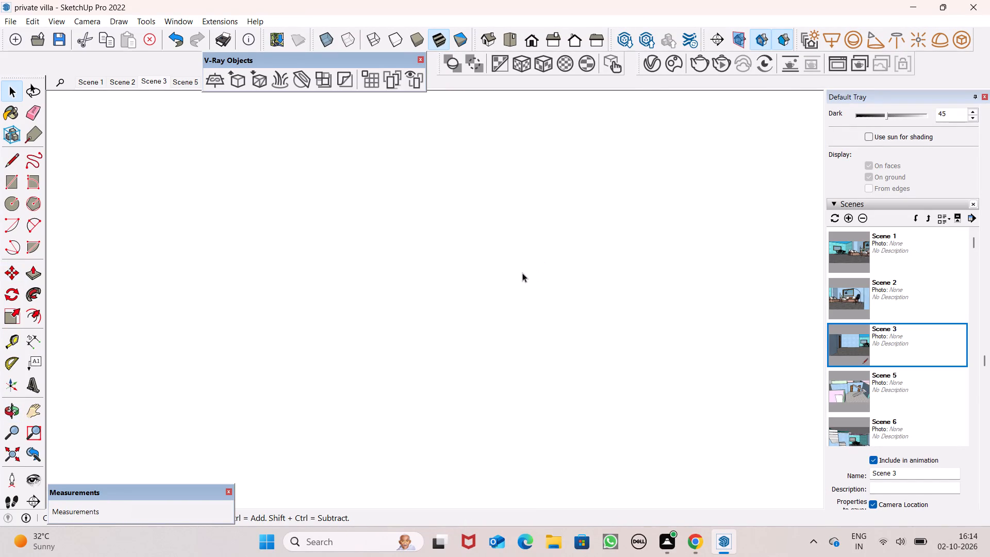
{"action": "scroll", "coordinate": [522, 273], "scroll_direction": "down", "scroll_amount": 20}
{"action": "scroll", "coordinate": [522, 273], "scroll_direction": "down", "scroll_amount": 17}
{"action": "scroll", "coordinate": [543, 268], "scroll_direction": "down", "scroll_amount": 6}
{"action": "scroll", "coordinate": [543, 268], "scroll_direction": "down", "scroll_amount": 20}
{"action": "scroll", "coordinate": [543, 268], "scroll_direction": "down", "scroll_amount": 20}
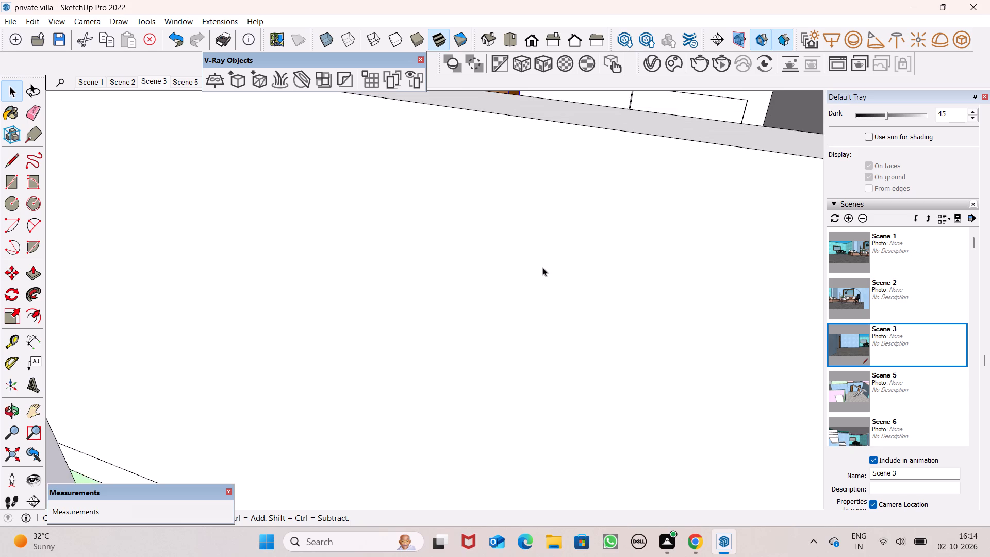
{"action": "scroll", "coordinate": [542, 267], "scroll_direction": "down", "scroll_amount": 20}
{"action": "scroll", "coordinate": [542, 267], "scroll_direction": "down", "scroll_amount": 20}
{"action": "scroll", "coordinate": [542, 267], "scroll_direction": "down", "scroll_amount": 6}
{"action": "scroll", "coordinate": [634, 284], "scroll_direction": "up", "scroll_amount": 1}
{"action": "scroll", "coordinate": [634, 284], "scroll_direction": "down", "scroll_amount": 3}
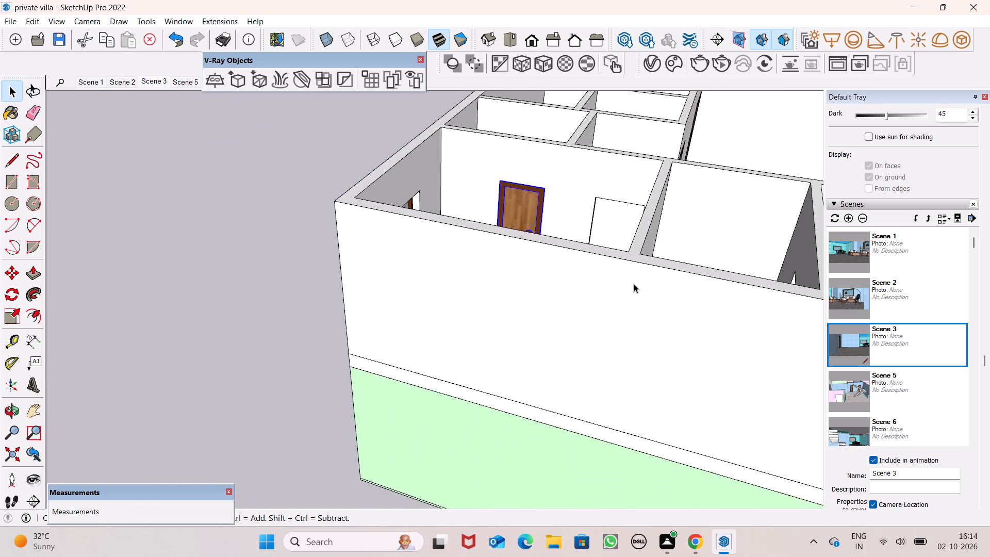
{"action": "scroll", "coordinate": [634, 284], "scroll_direction": "down", "scroll_amount": 4}
{"action": "scroll", "coordinate": [645, 355], "scroll_direction": "up", "scroll_amount": 1}
{"action": "scroll", "coordinate": [645, 355], "scroll_direction": "down", "scroll_amount": 20}
{"action": "scroll", "coordinate": [645, 355], "scroll_direction": "down", "scroll_amount": 18}
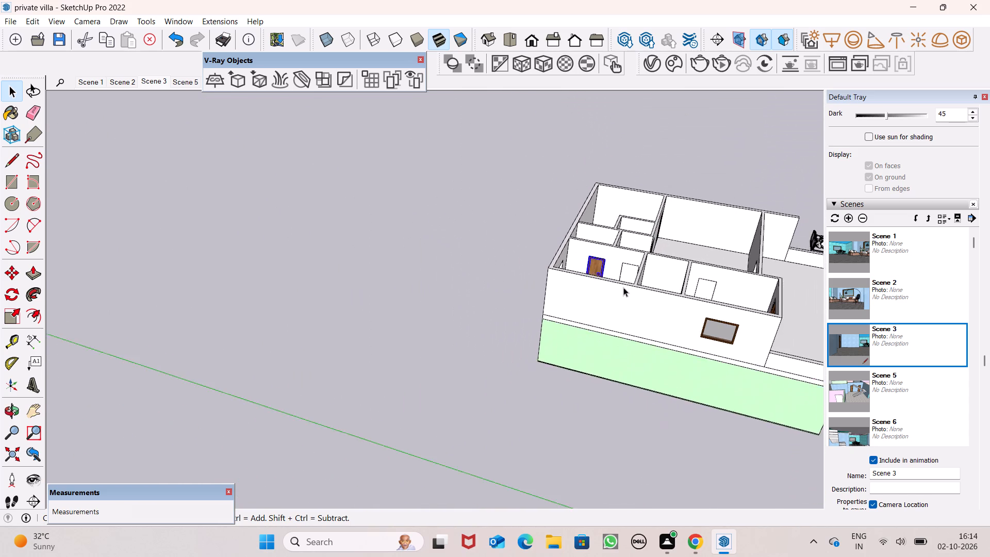
{"action": "scroll", "coordinate": [623, 287], "scroll_direction": "down", "scroll_amount": 13}
{"action": "middle_click_drag", "start_coordinate": [643, 373], "coordinate": [314, 315]}
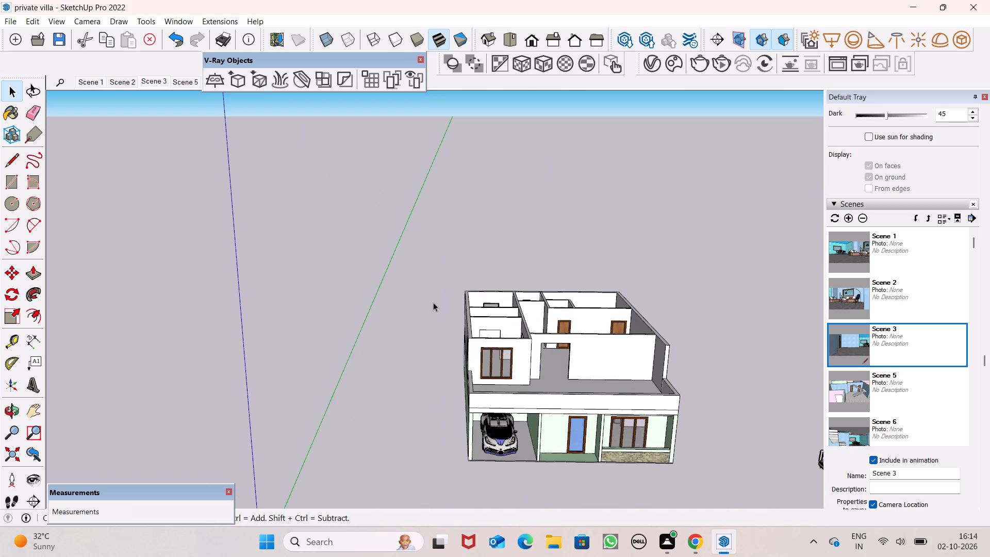
{"action": "scroll", "coordinate": [433, 302], "scroll_direction": "down", "scroll_amount": 4}
{"action": "scroll", "coordinate": [618, 404], "scroll_direction": "up", "scroll_amount": 6}
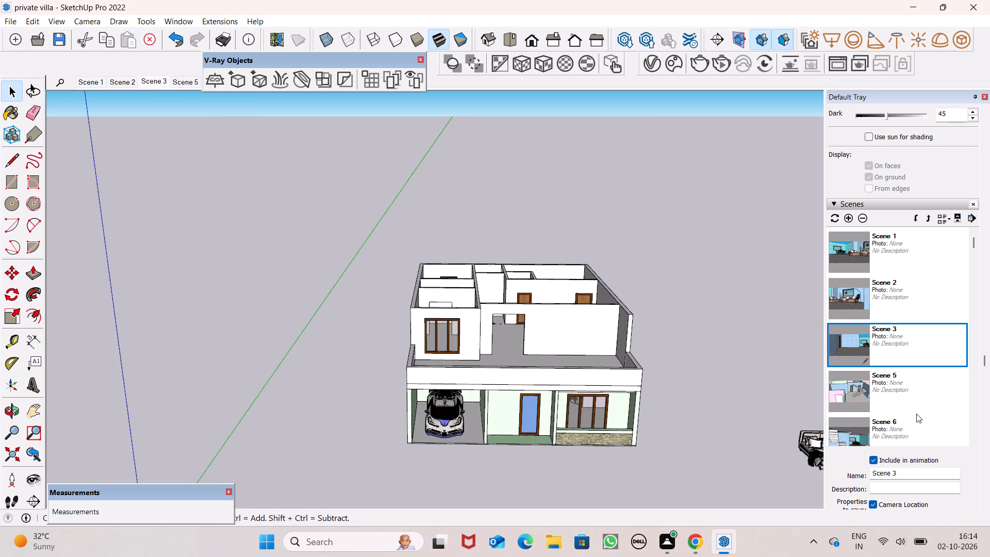
{"action": "scroll", "coordinate": [916, 414], "scroll_direction": "down", "scroll_amount": 2}
{"action": "scroll", "coordinate": [946, 326], "scroll_direction": "down", "scroll_amount": 6}
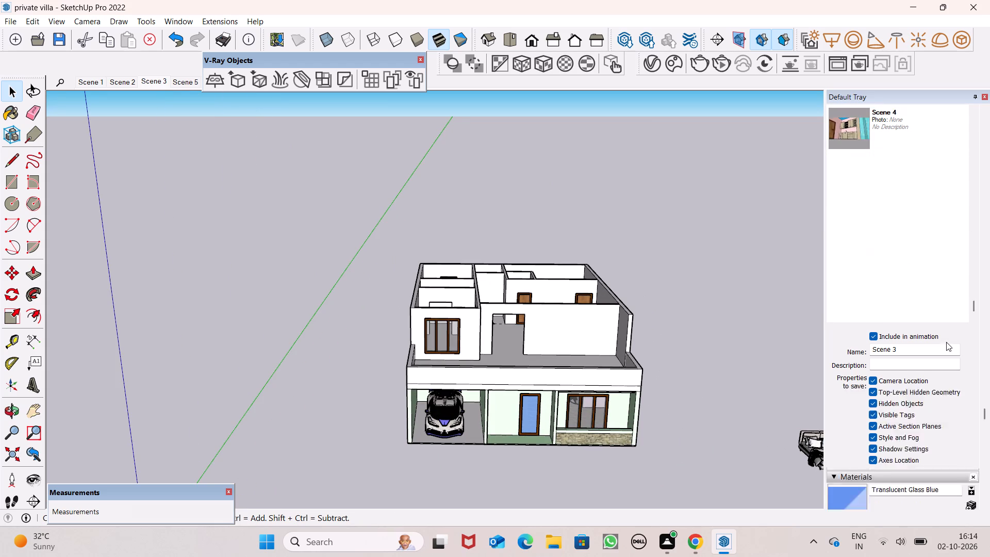
{"action": "scroll", "coordinate": [946, 342], "scroll_direction": "down", "scroll_amount": 7}
{"action": "left_click", "coordinate": [949, 402]}
{"action": "scroll", "coordinate": [477, 376], "scroll_direction": "up", "scroll_amount": 8}
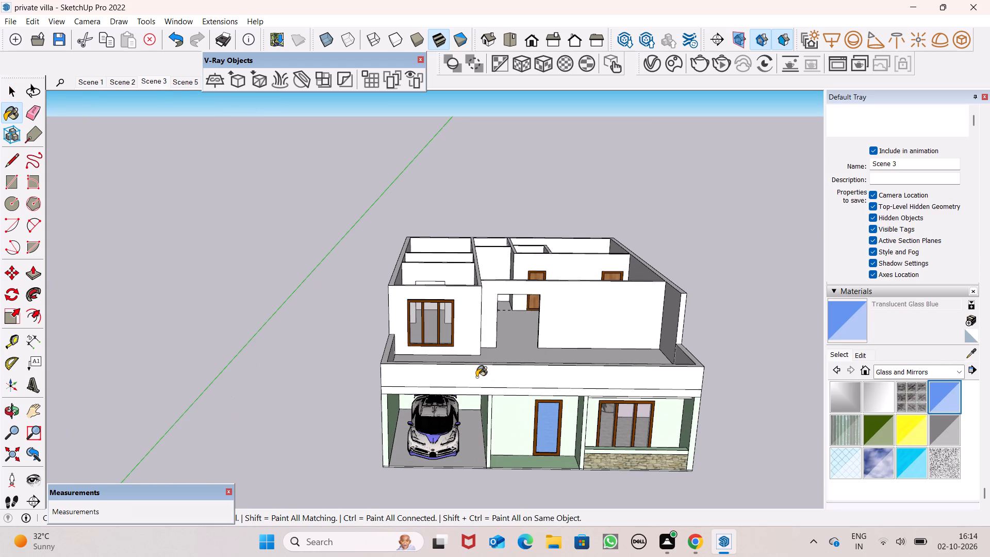
{"action": "left_click", "coordinate": [476, 377]}
Paint the inner faces of the balcony parapet, along the front and on both short sides, with Translucent Glass Blue.
{"action": "middle_click_drag", "start_coordinate": [649, 383], "coordinate": [422, 486]}
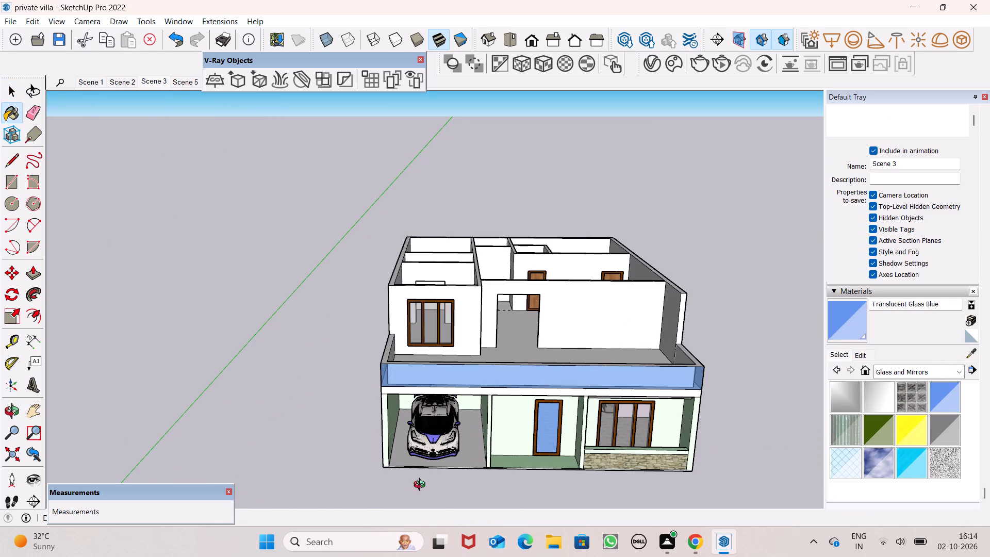
{"action": "middle_click_drag", "start_coordinate": [422, 486], "coordinate": [407, 482]}
{"action": "scroll", "coordinate": [405, 465], "scroll_direction": "up", "scroll_amount": 1}
{"action": "scroll", "coordinate": [299, 359], "scroll_direction": "up", "scroll_amount": 5}
{"action": "scroll", "coordinate": [295, 351], "scroll_direction": "down", "scroll_amount": 1}
{"action": "scroll", "coordinate": [294, 350], "scroll_direction": "up", "scroll_amount": 10}
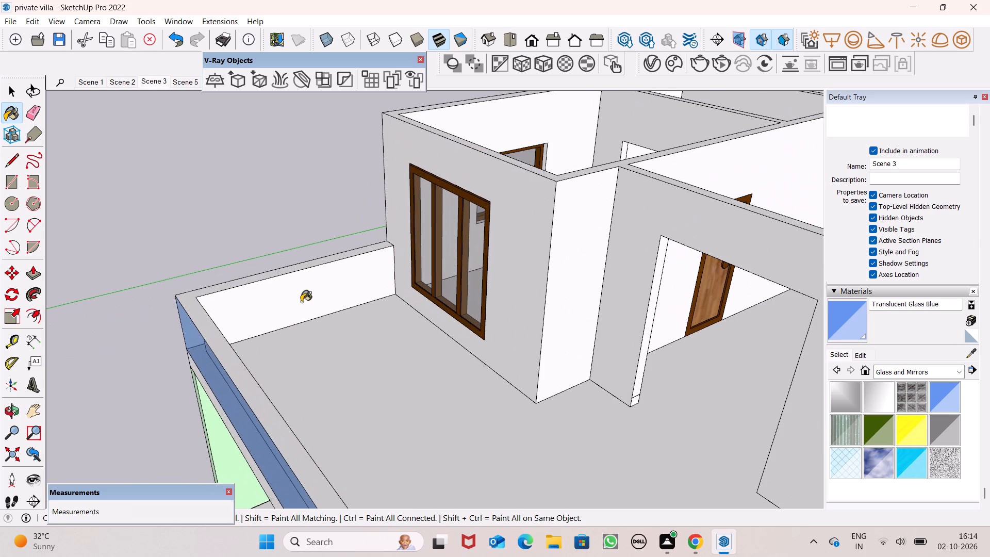
{"action": "left_click", "coordinate": [301, 301]}
{"action": "middle_click_drag", "start_coordinate": [312, 357], "coordinate": [19, 387]}
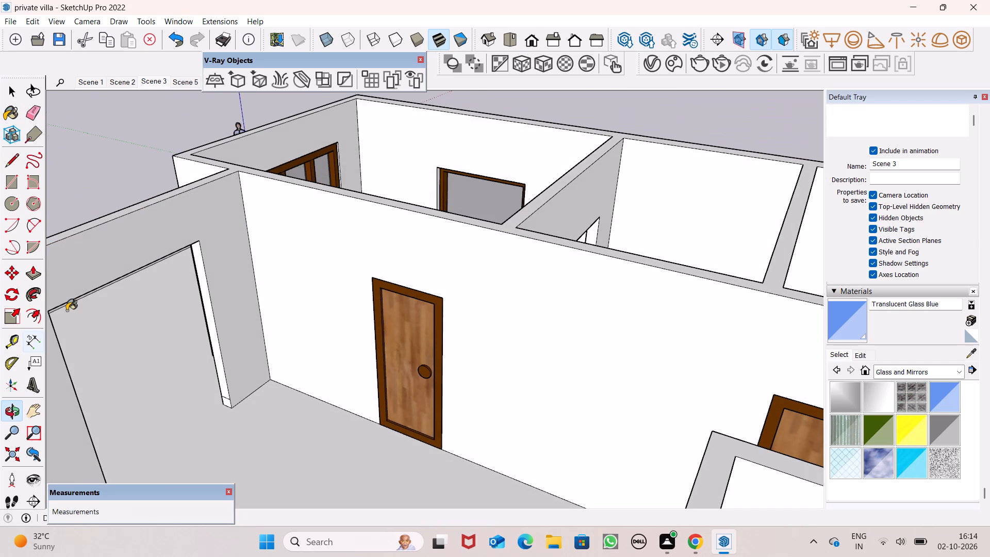
{"action": "middle_click_drag", "start_coordinate": [60, 243], "coordinate": [163, 300]}
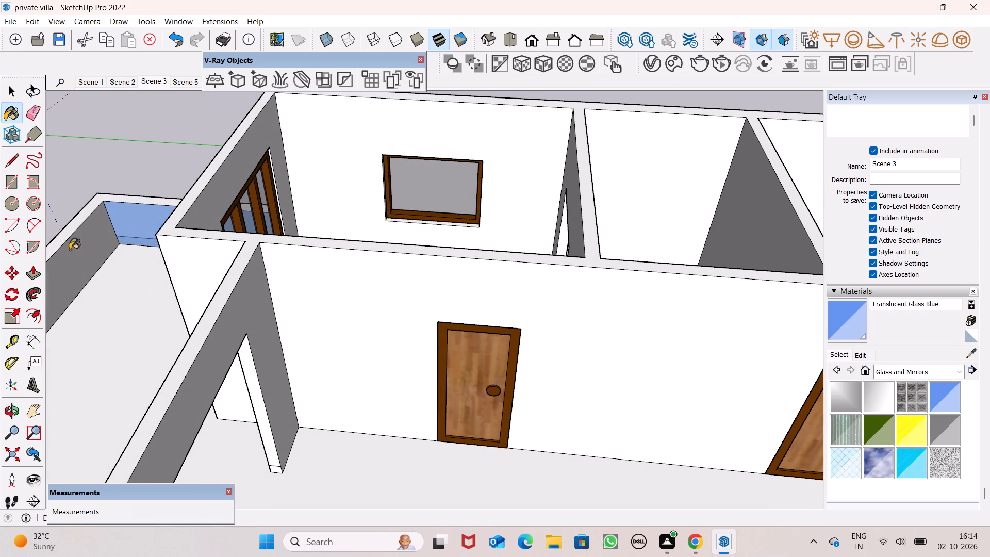
{"action": "left_click", "coordinate": [72, 250]}
{"action": "middle_click_drag", "start_coordinate": [111, 291], "coordinate": [576, 188]}
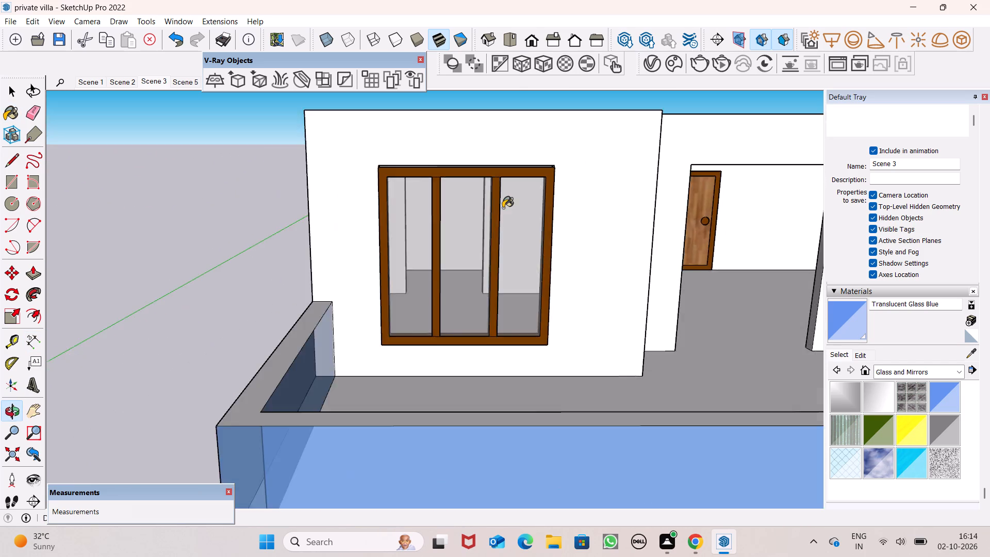
{"action": "scroll", "coordinate": [503, 208], "scroll_direction": "down", "scroll_amount": 20}
{"action": "scroll", "coordinate": [503, 208], "scroll_direction": "down", "scroll_amount": 12}
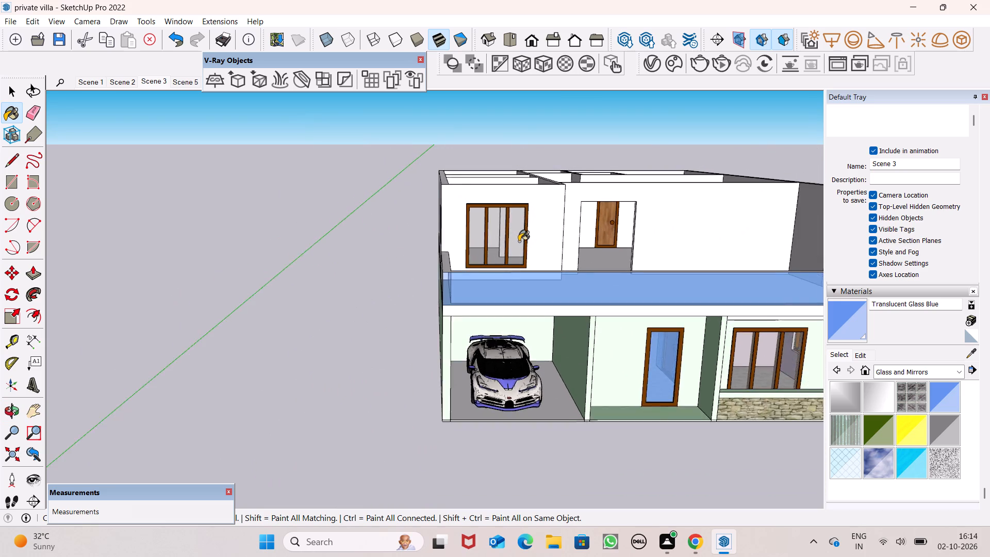
{"action": "scroll", "coordinate": [519, 241], "scroll_direction": "down", "scroll_amount": 1}
{"action": "scroll", "coordinate": [688, 281], "scroll_direction": "up", "scroll_amount": 9}
{"action": "scroll", "coordinate": [793, 257], "scroll_direction": "up", "scroll_amount": 15}
{"action": "middle_click", "coordinate": [794, 256]}
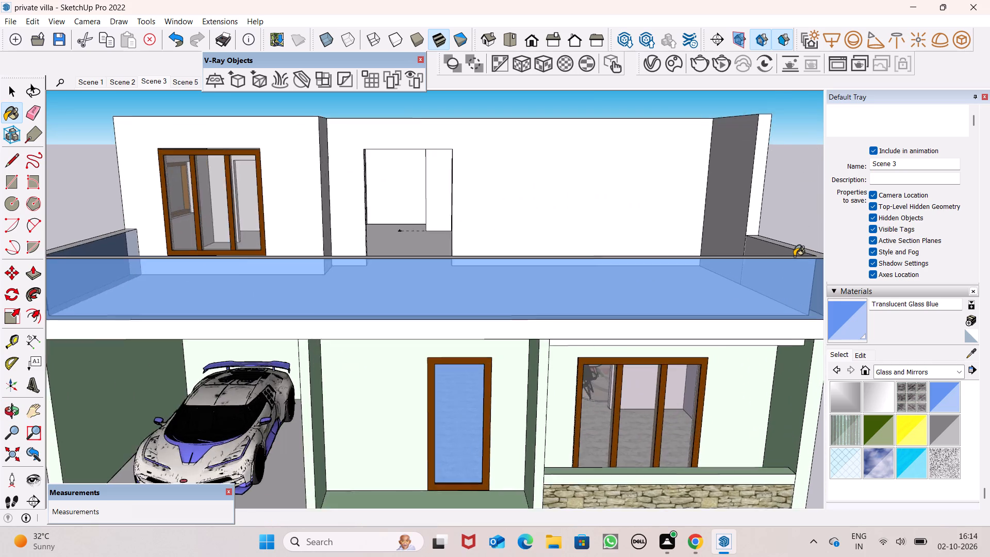
{"action": "scroll", "coordinate": [794, 256], "scroll_direction": "up", "scroll_amount": 3}
{"action": "left_click", "coordinate": [747, 247]}
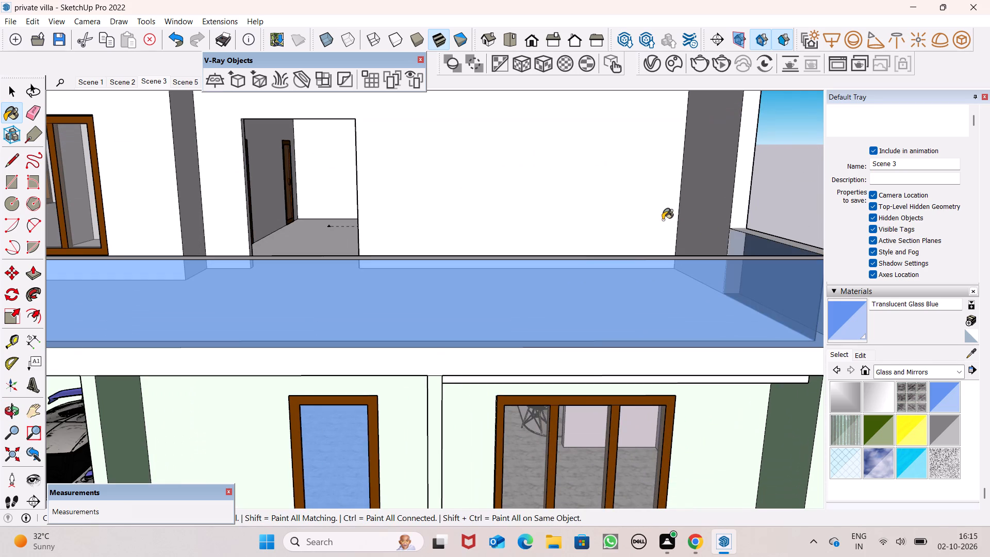
Paint the outer faces of the balcony parapet's two short sides with Translucent Glass Blue.
{"action": "scroll", "coordinate": [664, 220], "scroll_direction": "down", "scroll_amount": 20}
{"action": "scroll", "coordinate": [664, 220], "scroll_direction": "down", "scroll_amount": 5}
{"action": "middle_click_drag", "start_coordinate": [653, 221], "coordinate": [536, 245]}
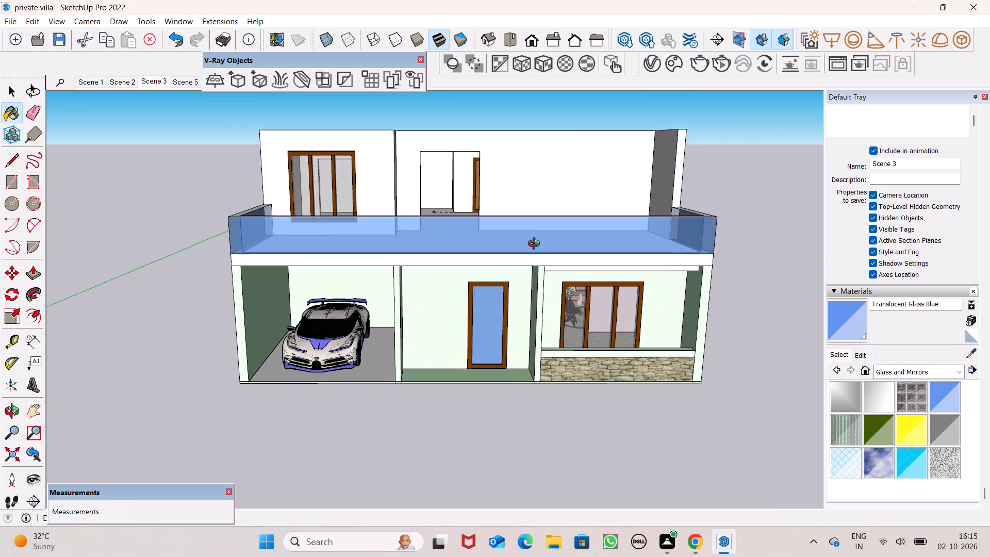
{"action": "middle_click_drag", "start_coordinate": [536, 245], "coordinate": [303, 228]}
{"action": "scroll", "coordinate": [302, 217], "scroll_direction": "up", "scroll_amount": 5}
{"action": "left_click", "coordinate": [291, 226]}
{"action": "scroll", "coordinate": [329, 237], "scroll_direction": "down", "scroll_amount": 4}
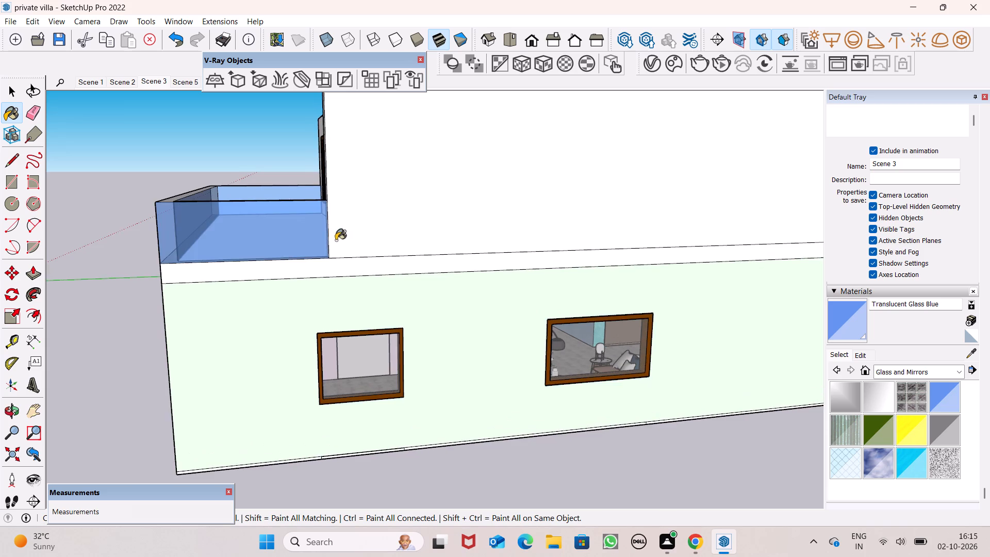
{"action": "middle_click_drag", "start_coordinate": [261, 276], "coordinate": [935, 259]}
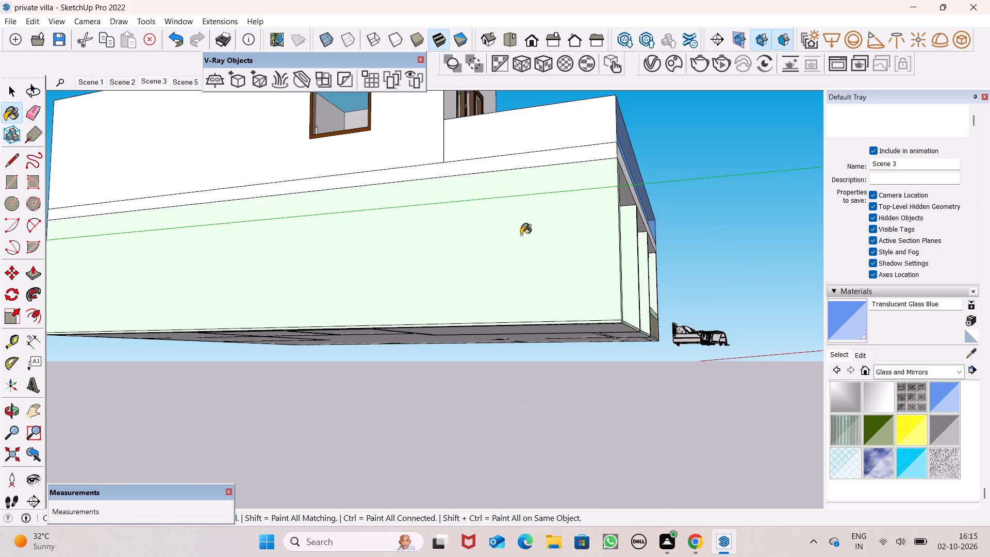
{"action": "left_click", "coordinate": [510, 140]}
Paint the top surface of the balcony parapet with Color M08 from the Colors collection.
{"action": "scroll", "coordinate": [546, 154], "scroll_direction": "down", "scroll_amount": 7}
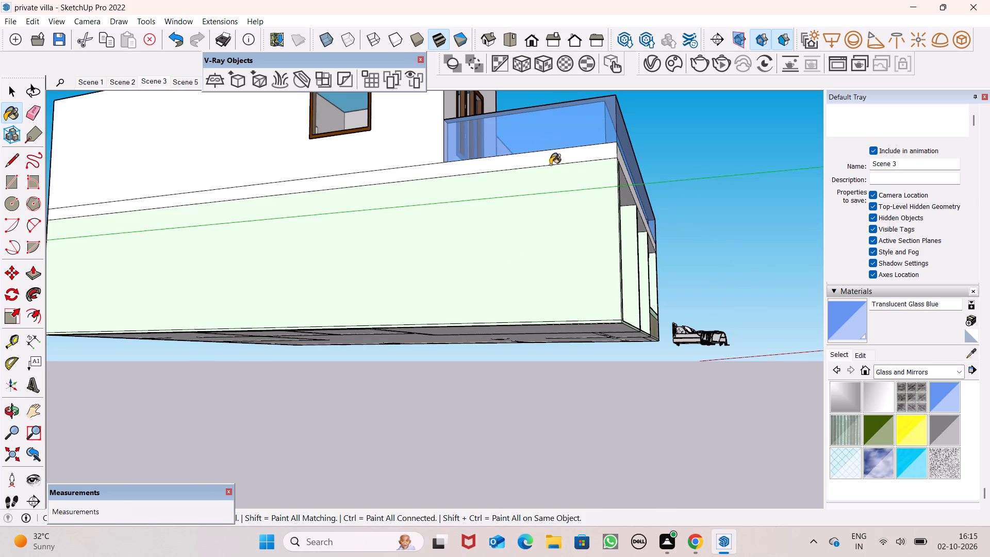
{"action": "middle_click_drag", "start_coordinate": [566, 176], "coordinate": [466, 354]}
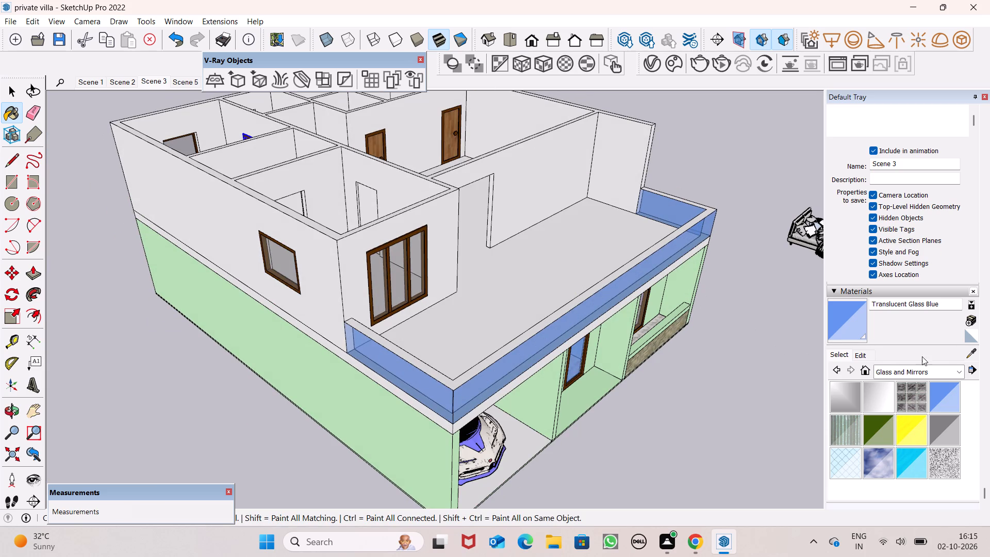
{"action": "scroll", "coordinate": [943, 358], "scroll_direction": "down", "scroll_amount": 1}
{"action": "left_click", "coordinate": [950, 372]}
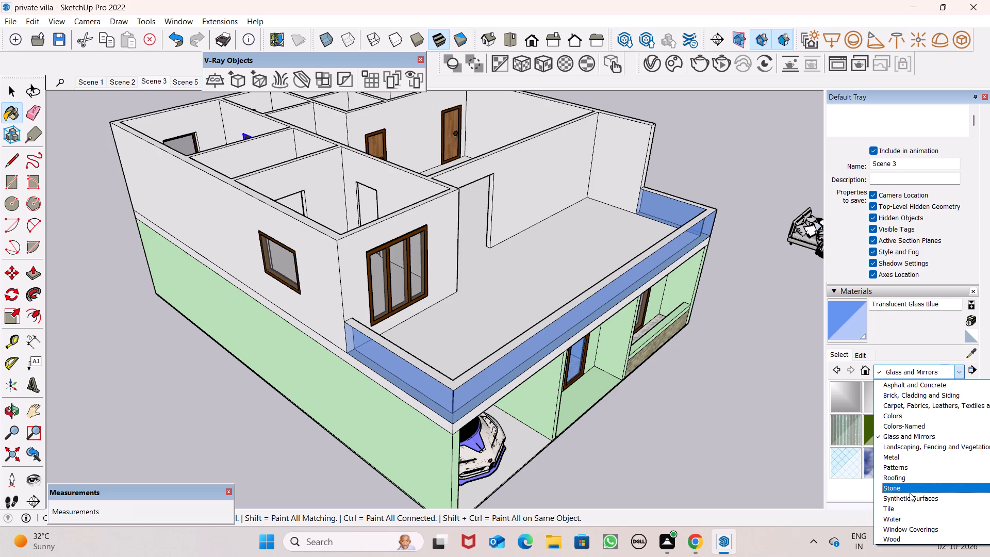
{"action": "left_click", "coordinate": [903, 418]}
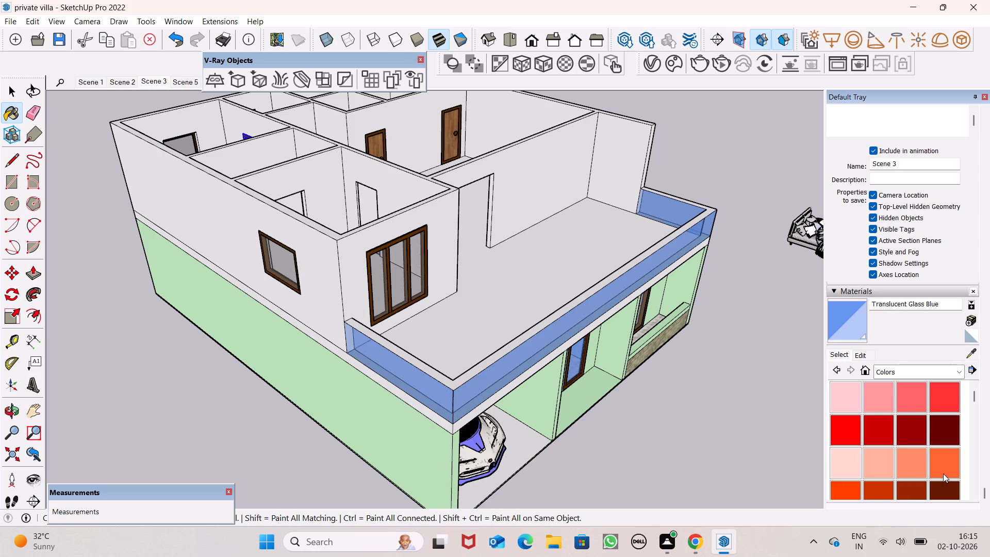
{"action": "scroll", "coordinate": [943, 473], "scroll_direction": "down", "scroll_amount": 16}
{"action": "left_click", "coordinate": [857, 403]}
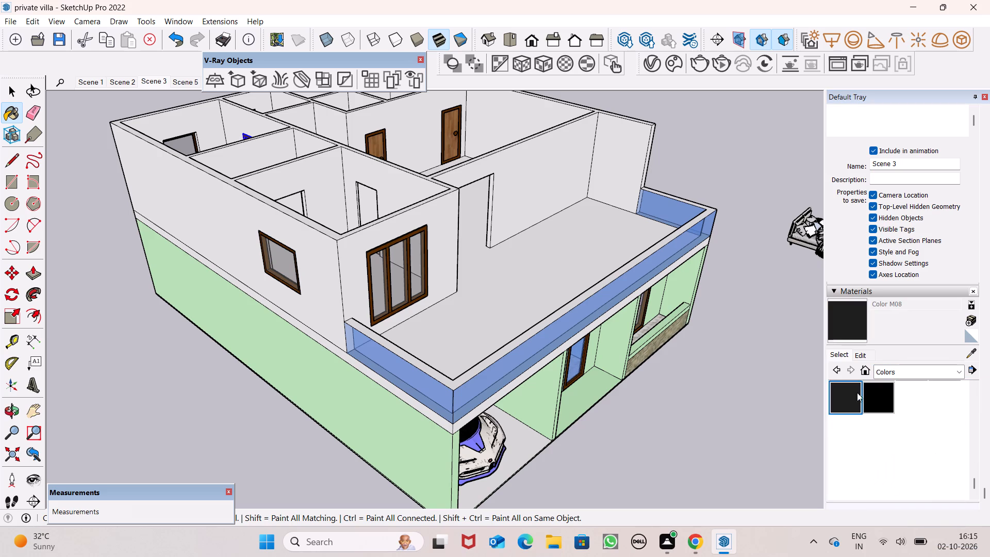
{"action": "scroll", "coordinate": [468, 377], "scroll_direction": "up", "scroll_amount": 6}
{"action": "left_click", "coordinate": [470, 373]}
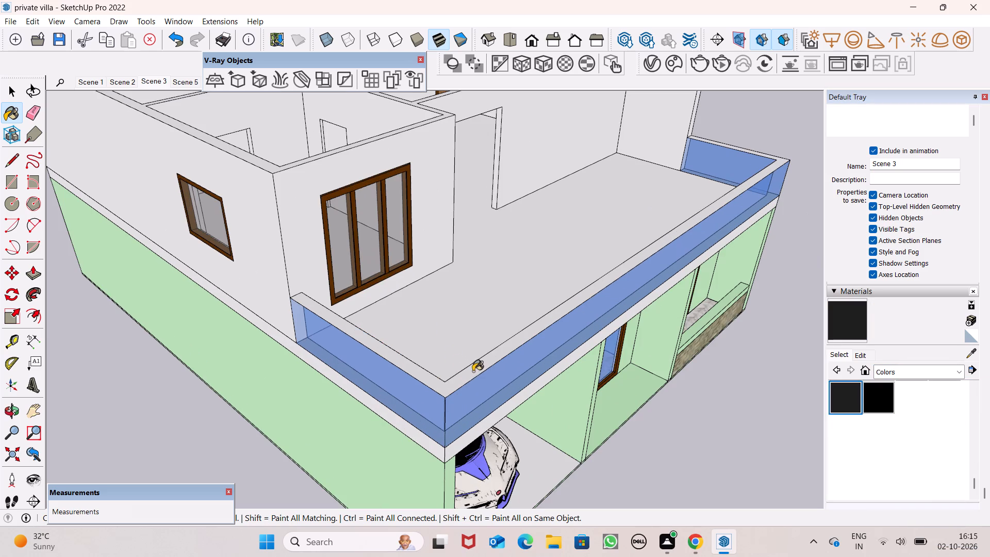
{"action": "left_click", "coordinate": [475, 369]}
{"action": "key", "text": "space"}
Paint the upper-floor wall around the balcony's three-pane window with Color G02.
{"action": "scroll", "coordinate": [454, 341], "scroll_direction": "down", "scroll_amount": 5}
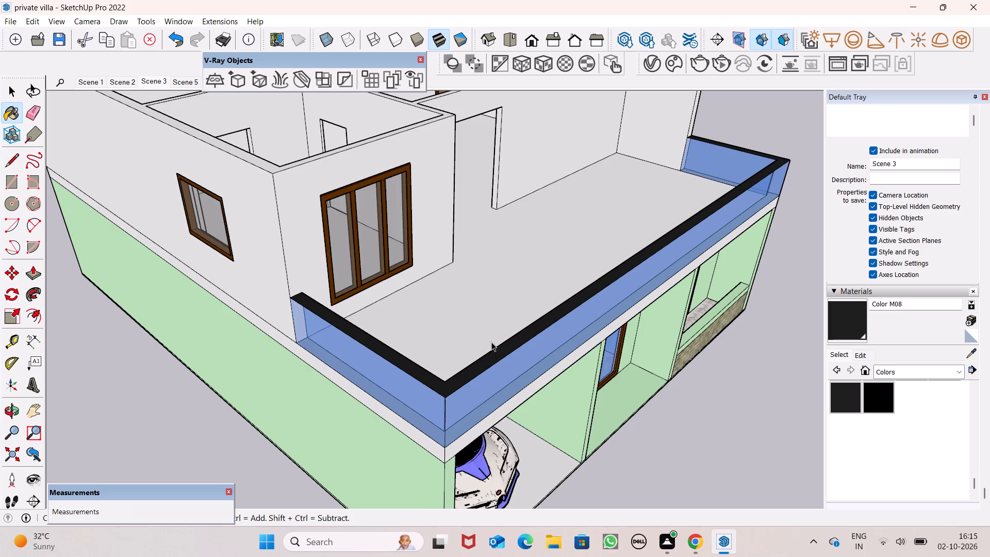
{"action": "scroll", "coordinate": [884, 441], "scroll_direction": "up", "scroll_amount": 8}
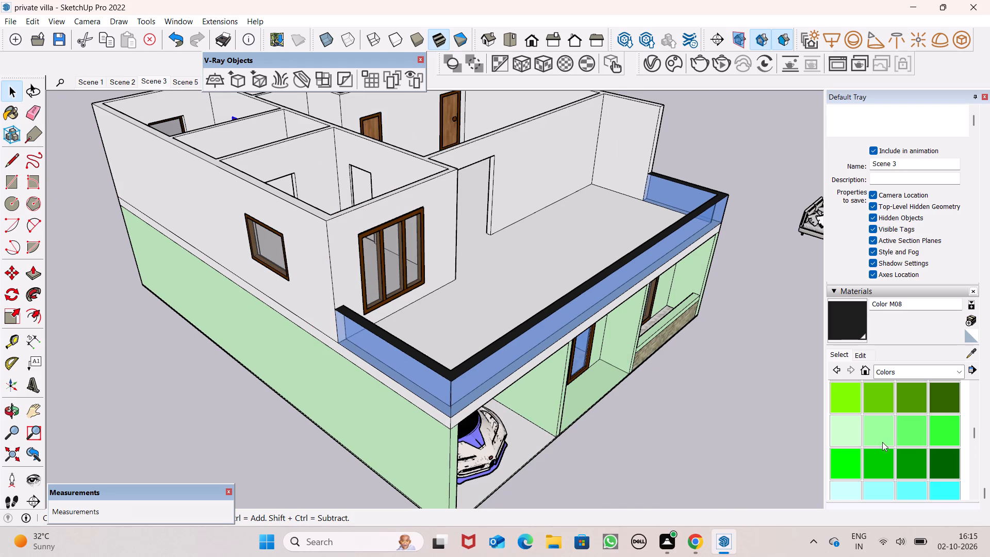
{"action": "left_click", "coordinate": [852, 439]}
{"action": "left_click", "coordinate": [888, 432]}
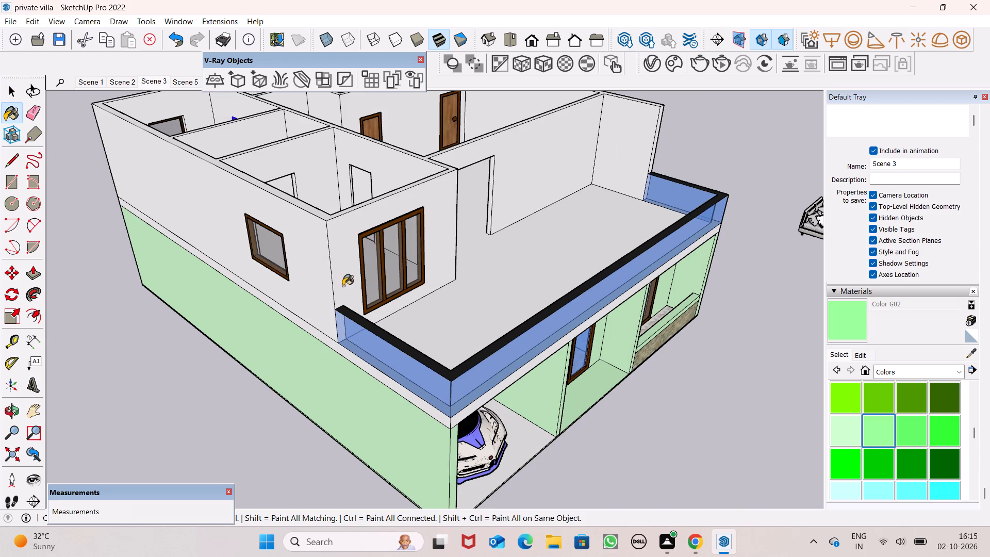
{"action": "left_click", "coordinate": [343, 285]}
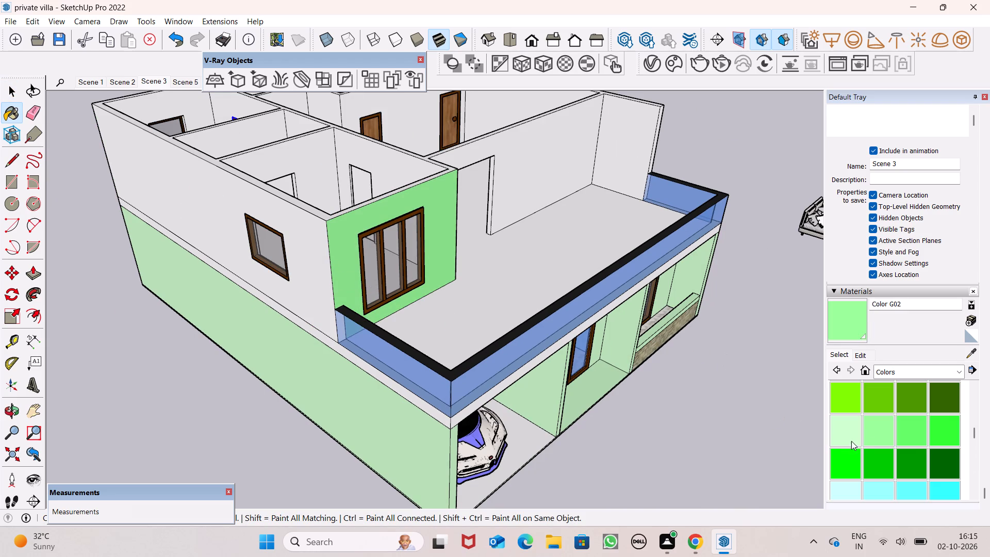
Paint the wall around the balcony's three-pane window with Color G01.
{"action": "left_click", "coordinate": [853, 440]}
{"action": "left_click", "coordinate": [335, 281]}
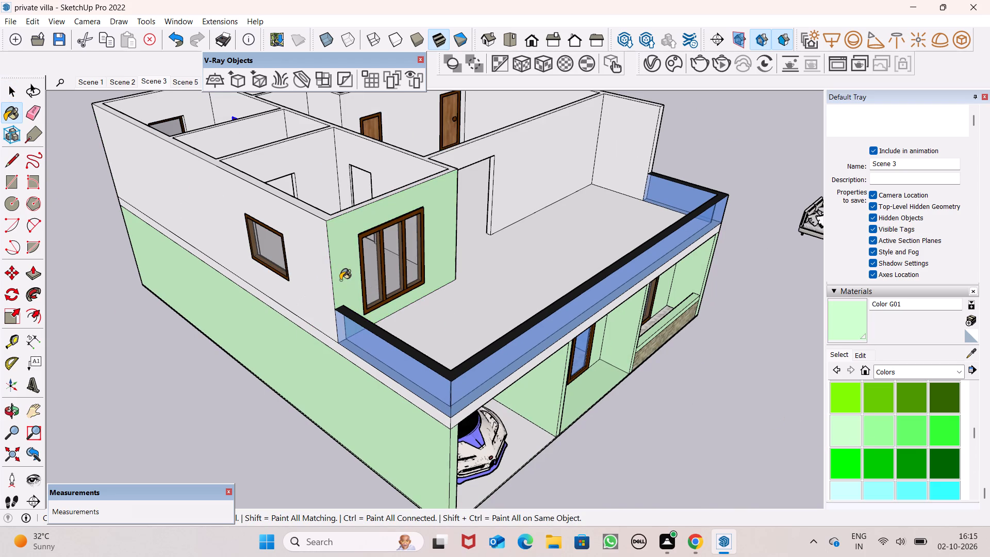
Paint the upper-floor side wall with the single window and the slab band beneath it with Color G01.
{"action": "left_click", "coordinate": [321, 274]}
{"action": "scroll", "coordinate": [364, 373], "scroll_direction": "up", "scroll_amount": 9}
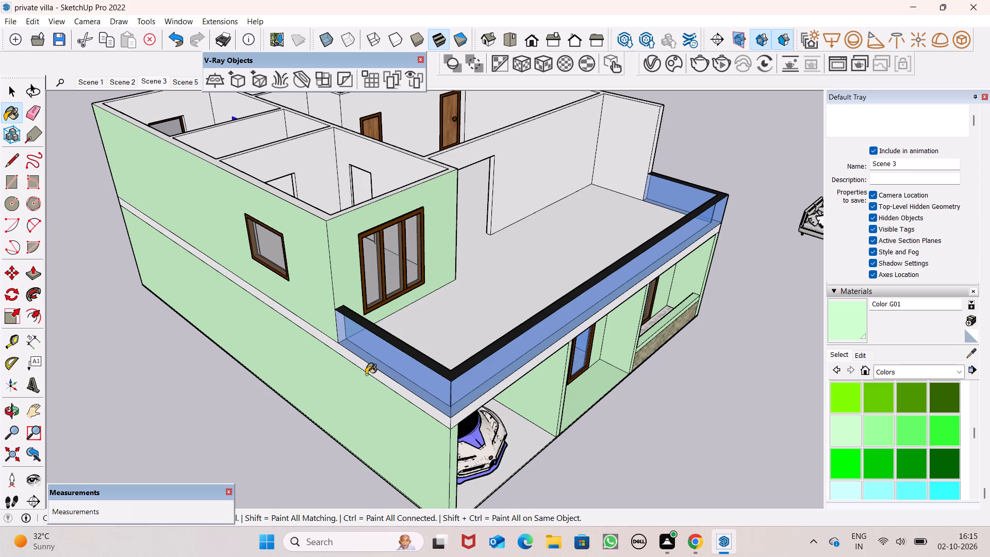
{"action": "left_click", "coordinate": [374, 365]}
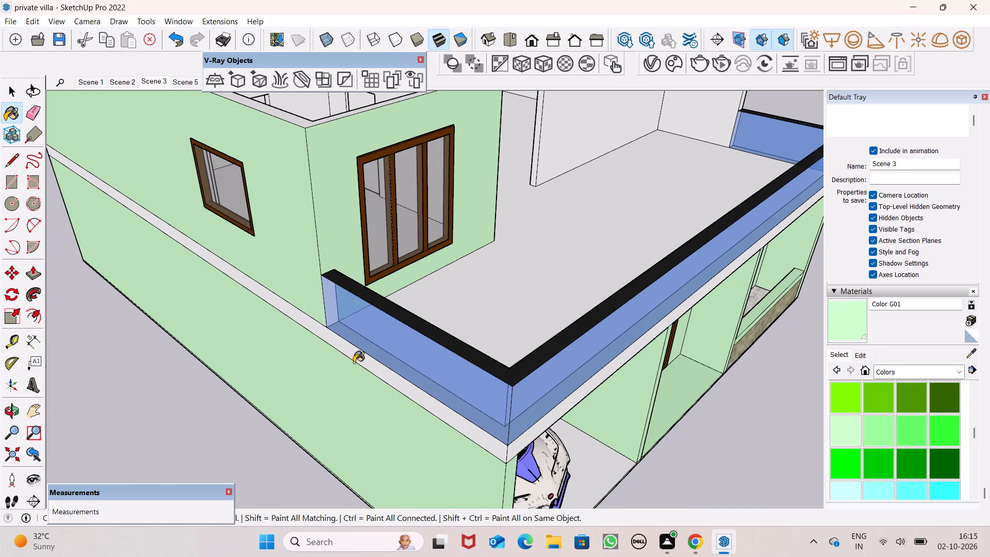
{"action": "left_click", "coordinate": [367, 359]}
{"action": "left_click", "coordinate": [367, 363]}
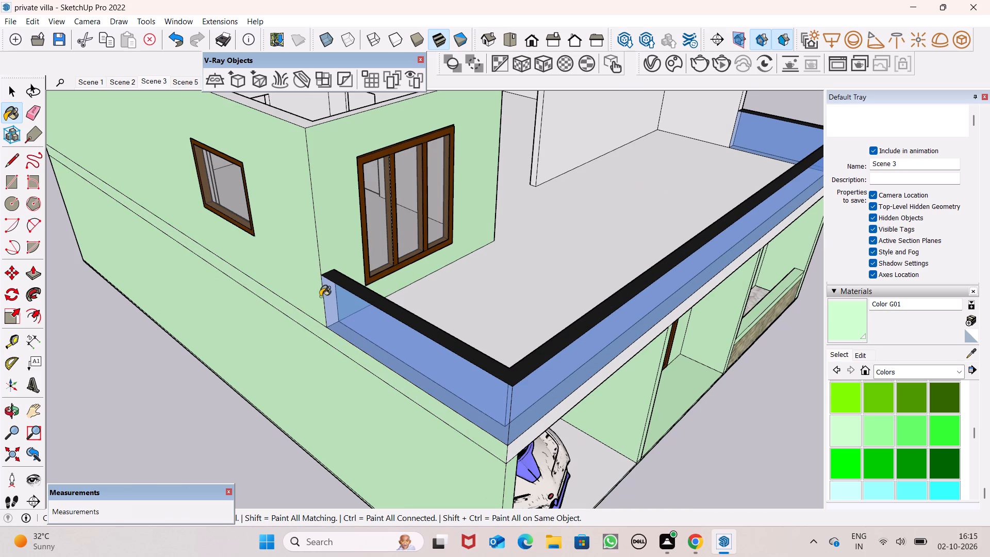
{"action": "scroll", "coordinate": [320, 297], "scroll_direction": "down", "scroll_amount": 20}
{"action": "scroll", "coordinate": [320, 297], "scroll_direction": "down", "scroll_amount": 20}
{"action": "scroll", "coordinate": [320, 297], "scroll_direction": "down", "scroll_amount": 2}
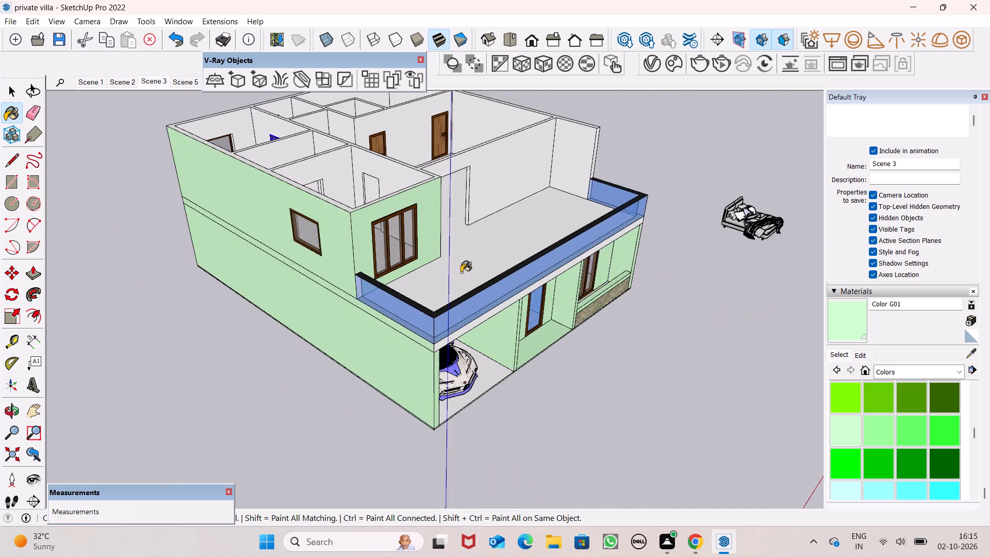
Paint the front slab band below the balcony parapet and the upper front wall with the door opening with Color G01.
{"action": "middle_click_drag", "start_coordinate": [548, 313], "coordinate": [313, 295]}
{"action": "scroll", "coordinate": [412, 273], "scroll_direction": "up", "scroll_amount": 10}
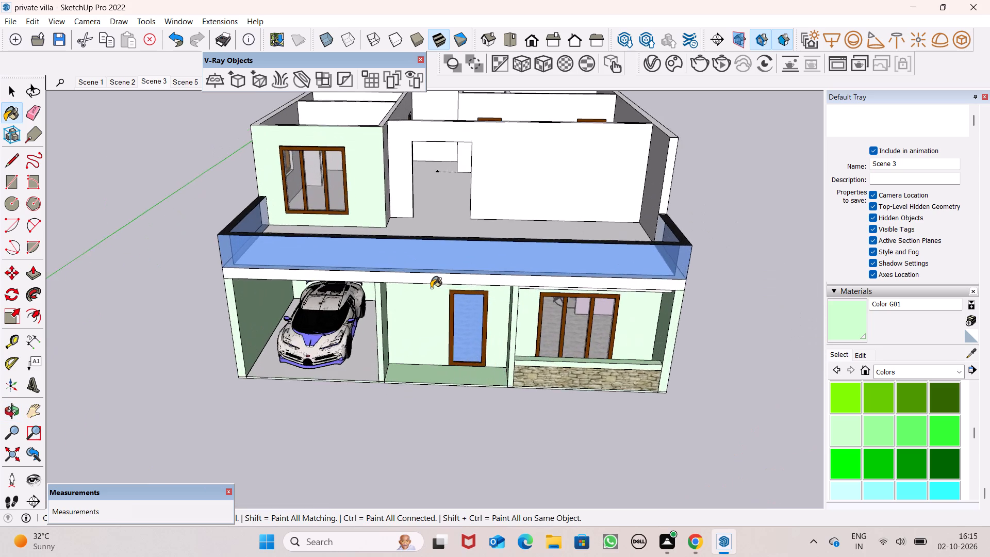
{"action": "scroll", "coordinate": [431, 288], "scroll_direction": "up", "scroll_amount": 9}
{"action": "left_click", "coordinate": [452, 274]}
{"action": "scroll", "coordinate": [467, 277], "scroll_direction": "down", "scroll_amount": 3}
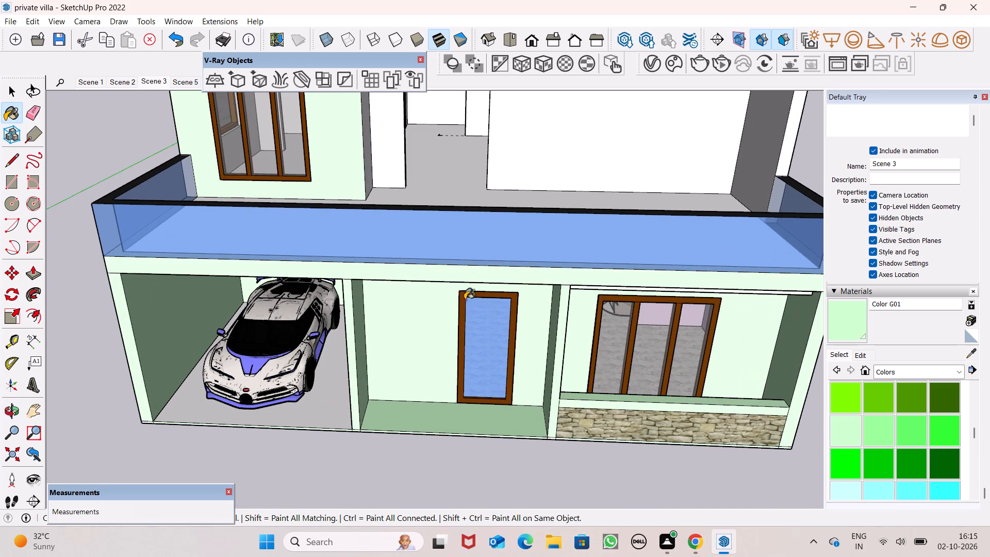
{"action": "scroll", "coordinate": [465, 300], "scroll_direction": "down", "scroll_amount": 14}
{"action": "left_click", "coordinate": [538, 202]}
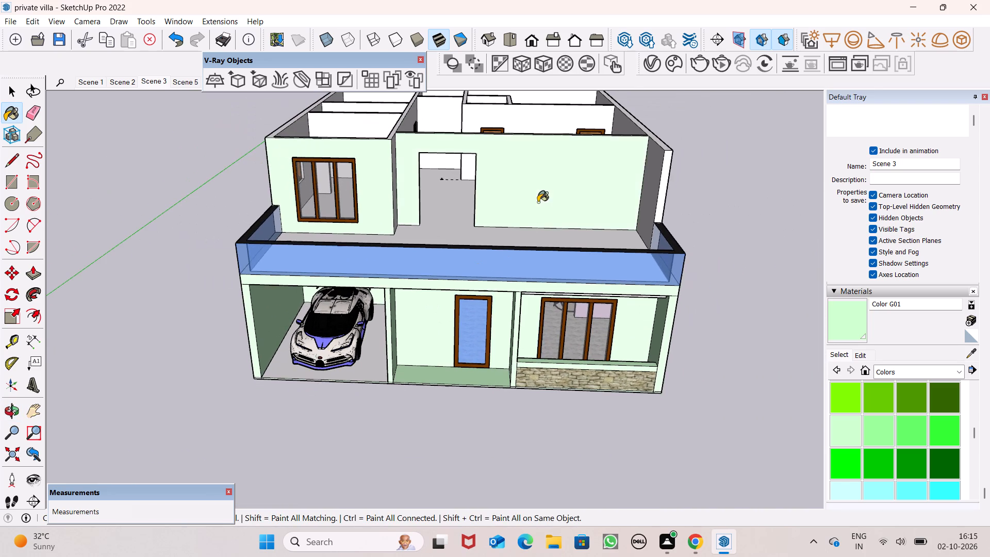
Paint the opposite windowless upper side wall, its front end face and the slab band below it with Color G01.
{"action": "middle_click_drag", "start_coordinate": [556, 219], "coordinate": [376, 222]}
{"action": "scroll", "coordinate": [376, 222], "scroll_direction": "up", "scroll_amount": 1}
{"action": "scroll", "coordinate": [555, 196], "scroll_direction": "up", "scroll_amount": 8}
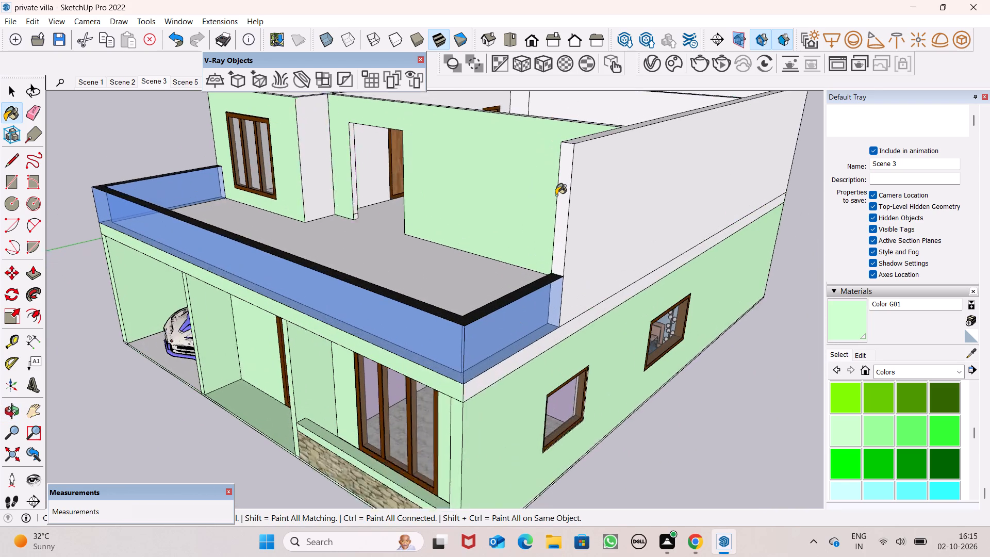
{"action": "left_click", "coordinate": [566, 214]}
{"action": "left_click", "coordinate": [586, 211]}
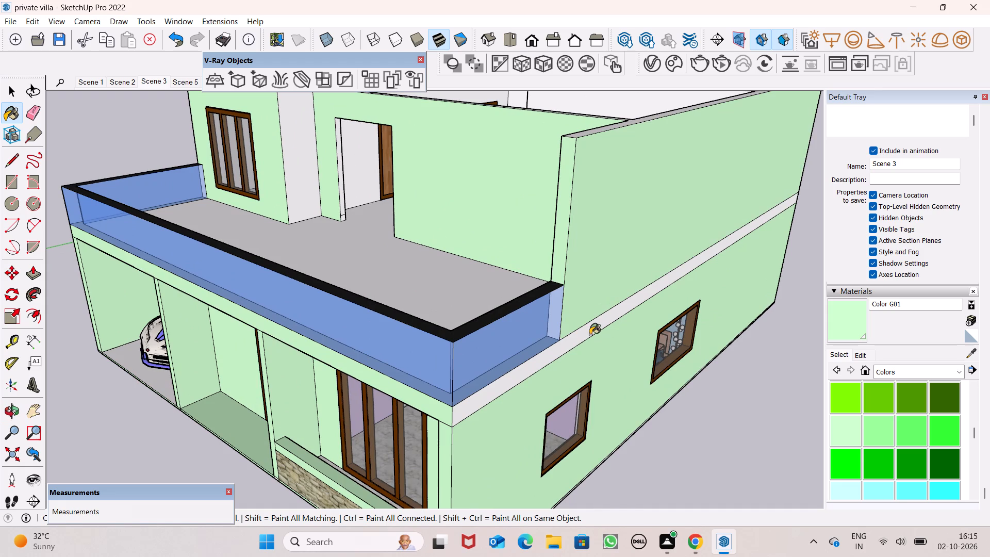
{"action": "left_click", "coordinate": [590, 332]}
{"action": "scroll", "coordinate": [557, 251], "scroll_direction": "down", "scroll_amount": 20}
{"action": "scroll", "coordinate": [557, 251], "scroll_direction": "down", "scroll_amount": 2}
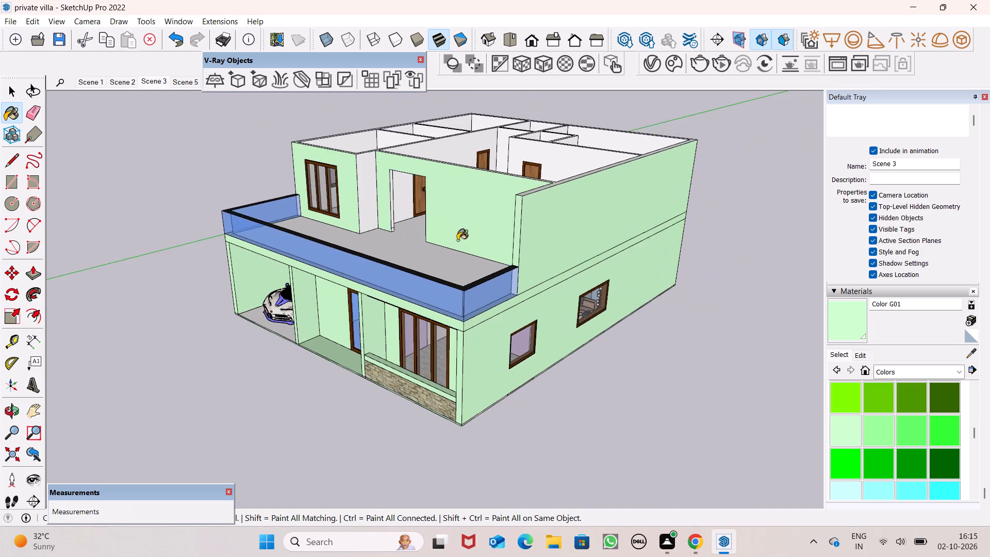
Paint the rear upper-floor wall and the rear slab band above the back door with Color G01.
{"action": "middle_click_drag", "start_coordinate": [472, 219], "coordinate": [0, 229]}
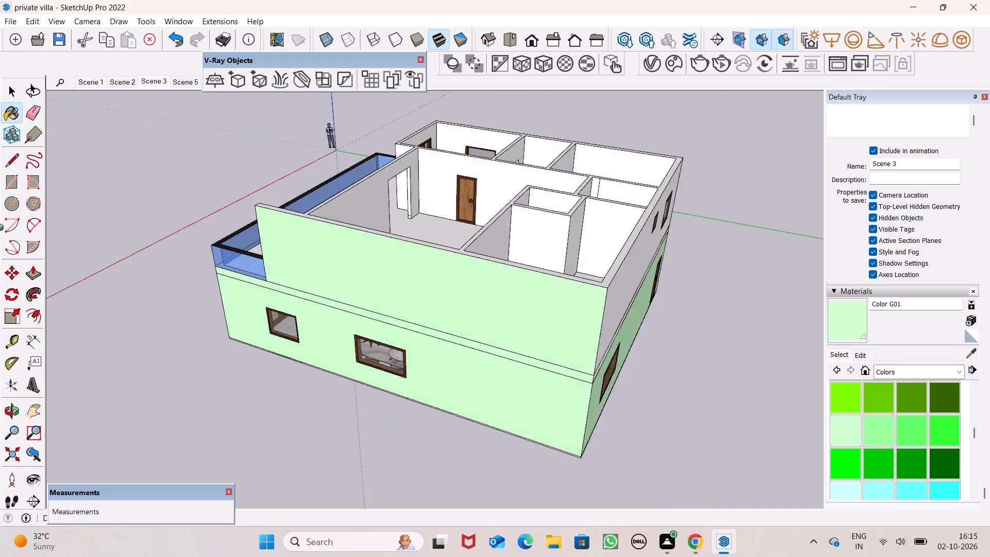
{"action": "middle_click_drag", "start_coordinate": [0, 229], "coordinate": [0, 272]}
{"action": "left_click", "coordinate": [535, 340]}
{"action": "scroll", "coordinate": [560, 353], "scroll_direction": "up", "scroll_amount": 1}
{"action": "middle_click_drag", "start_coordinate": [560, 353], "coordinate": [546, 363]}
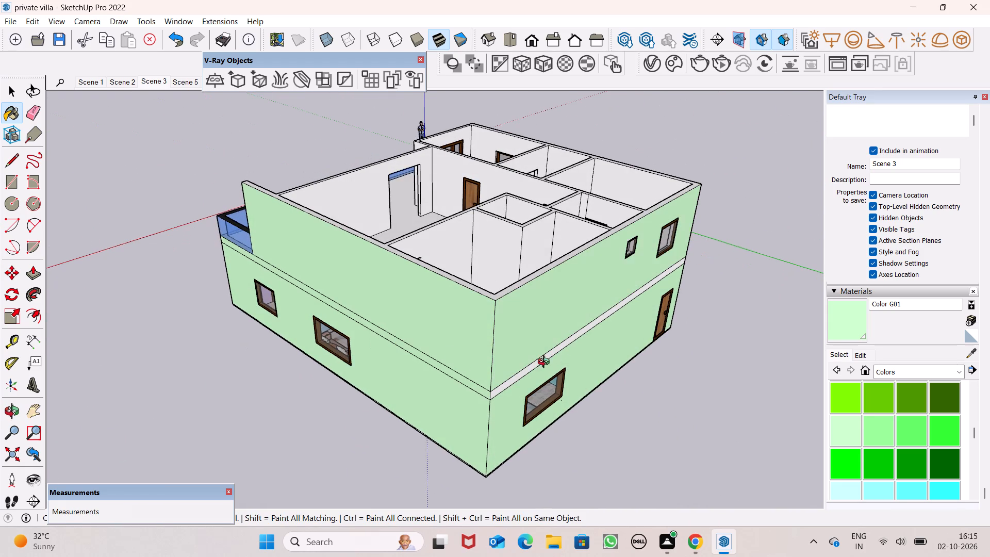
{"action": "middle_click_drag", "start_coordinate": [546, 363], "coordinate": [39, 292]}
{"action": "scroll", "coordinate": [319, 224], "scroll_direction": "up", "scroll_amount": 3}
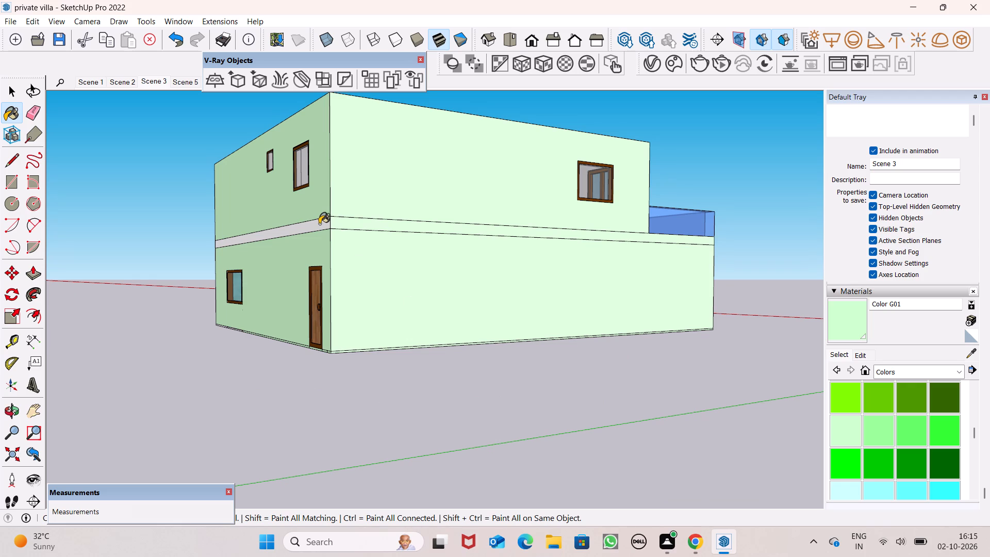
{"action": "scroll", "coordinate": [319, 224], "scroll_direction": "up", "scroll_amount": 5}
{"action": "left_click", "coordinate": [319, 224]}
{"action": "scroll", "coordinate": [375, 207], "scroll_direction": "down", "scroll_amount": 14}
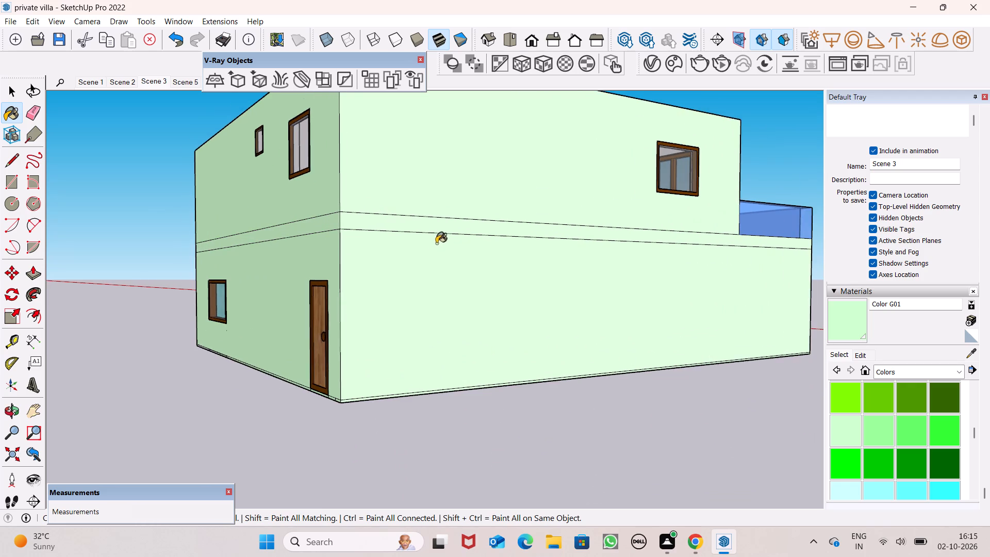
{"action": "scroll", "coordinate": [436, 243], "scroll_direction": "down", "scroll_amount": 20}
{"action": "scroll", "coordinate": [436, 243], "scroll_direction": "down", "scroll_amount": 7}
Paint the four inner walls of the upper floor's rear corner room with Color E01 from the Colors collection.
{"action": "middle_click_drag", "start_coordinate": [556, 295], "coordinate": [246, 339]}
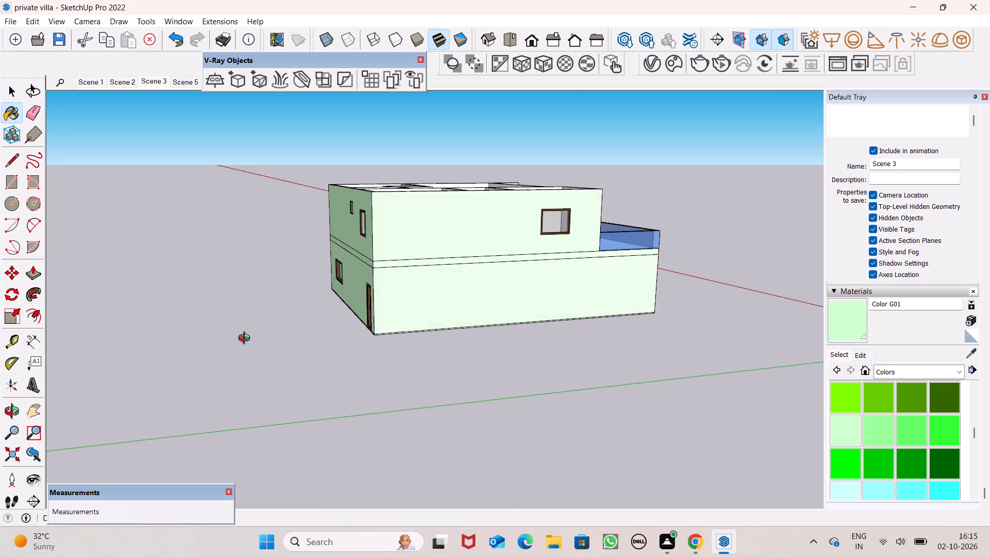
{"action": "middle_click_drag", "start_coordinate": [246, 339], "coordinate": [65, 364]}
{"action": "scroll", "coordinate": [535, 358], "scroll_direction": "down", "scroll_amount": 6}
{"action": "middle_click_drag", "start_coordinate": [551, 361], "coordinate": [551, 362]}
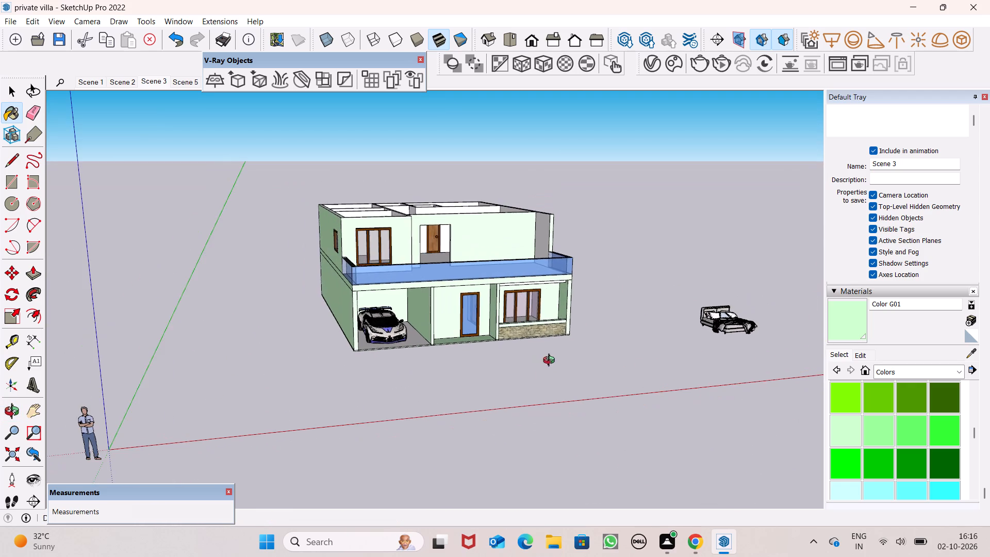
{"action": "middle_click_drag", "start_coordinate": [551, 362], "coordinate": [482, 478]}
{"action": "scroll", "coordinate": [549, 282], "scroll_direction": "up", "scroll_amount": 3}
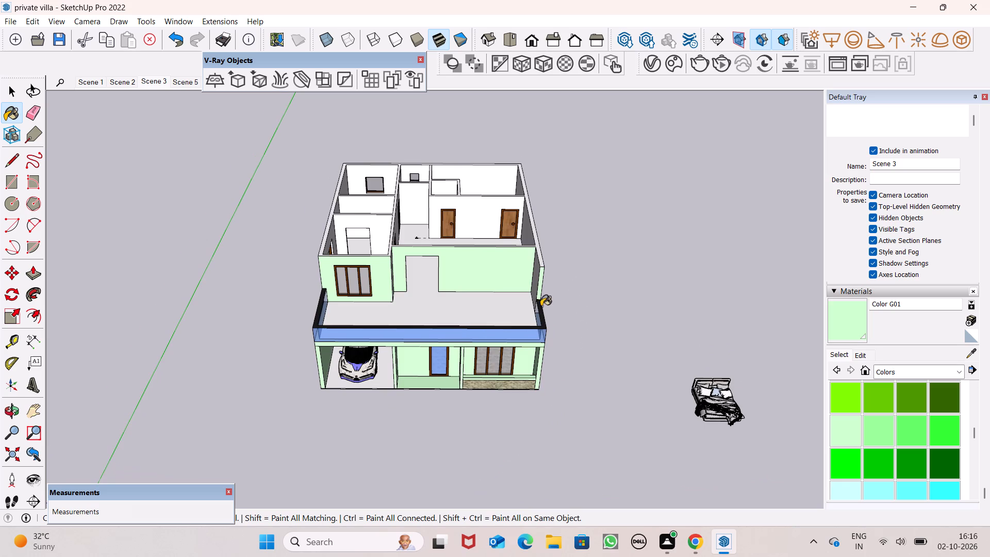
{"action": "scroll", "coordinate": [541, 306], "scroll_direction": "up", "scroll_amount": 2}
{"action": "key", "text": "space"}
{"action": "left_click", "coordinate": [955, 378]}
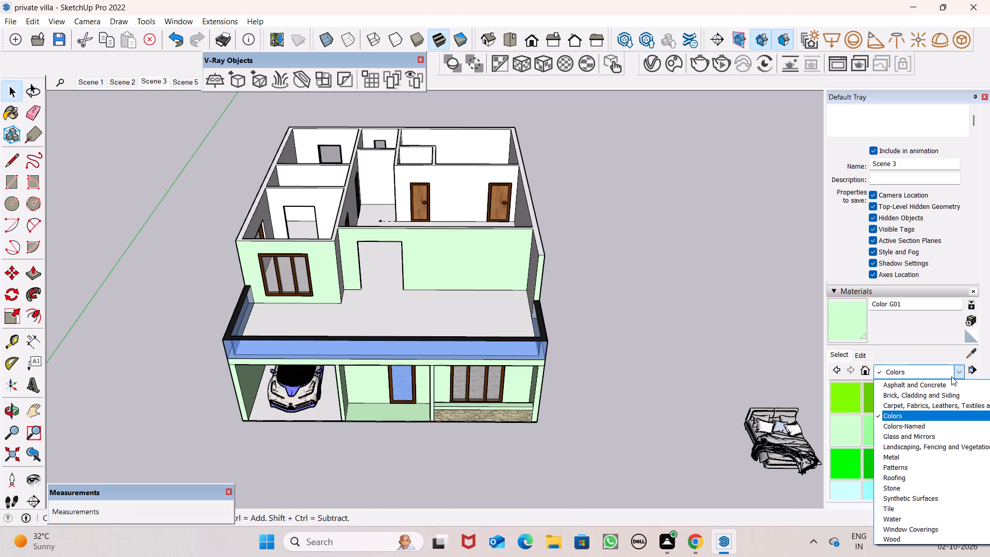
{"action": "left_click", "coordinate": [693, 453]}
{"action": "scroll", "coordinate": [911, 445], "scroll_direction": "down", "scroll_amount": 2}
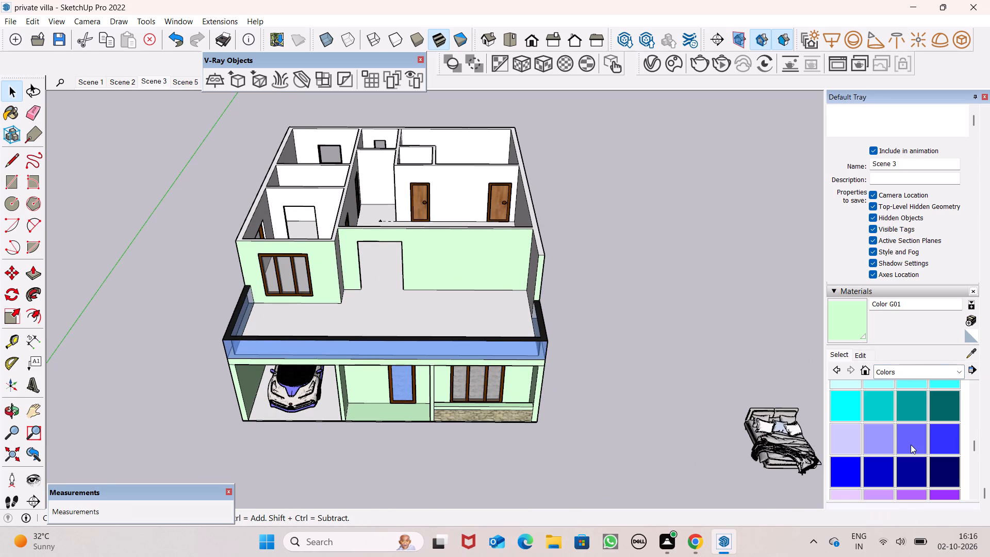
{"action": "scroll", "coordinate": [911, 445], "scroll_direction": "up", "scroll_amount": 4}
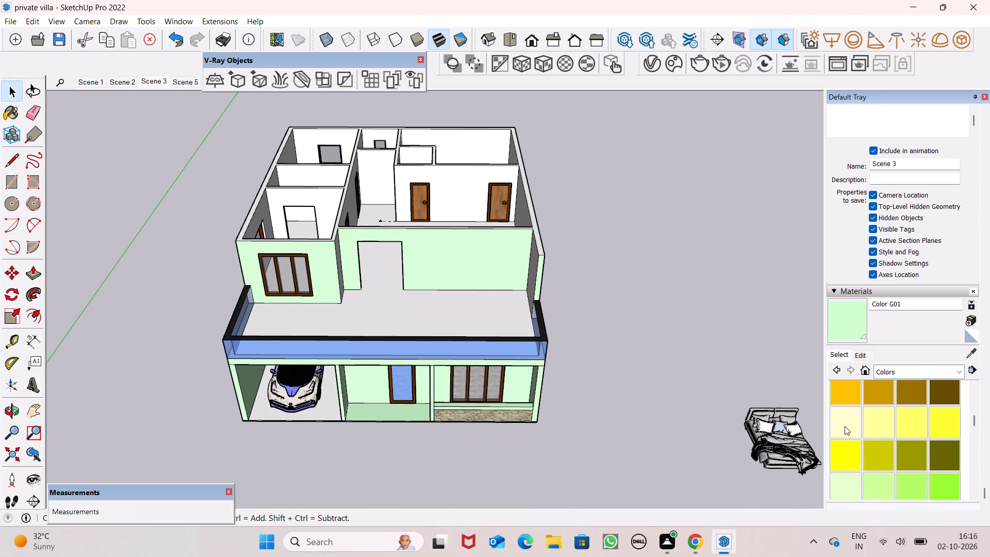
{"action": "left_click", "coordinate": [844, 425]}
{"action": "scroll", "coordinate": [184, 90], "scroll_direction": "up", "scroll_amount": 7}
{"action": "scroll", "coordinate": [306, 164], "scroll_direction": "up", "scroll_amount": 6}
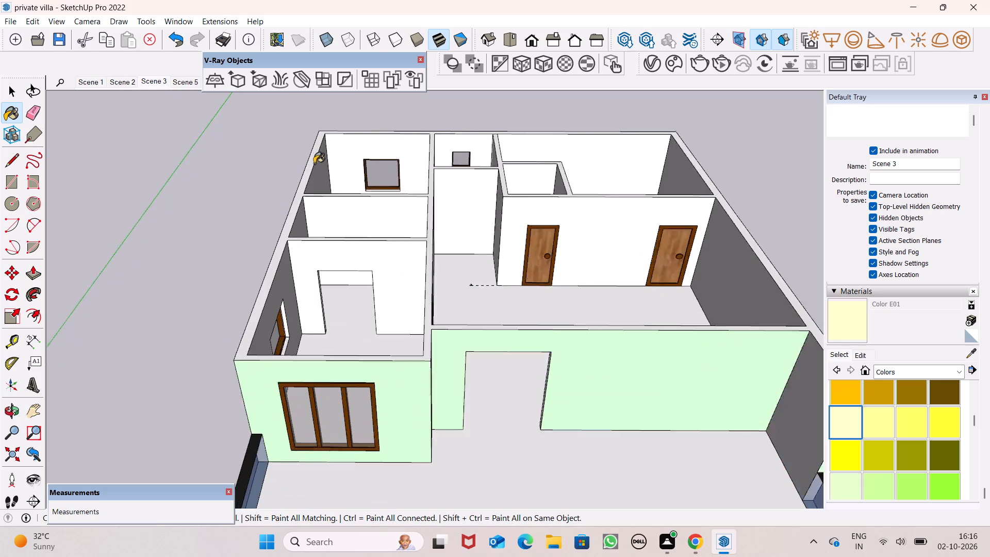
{"action": "scroll", "coordinate": [314, 163], "scroll_direction": "up", "scroll_amount": 2}
{"action": "scroll", "coordinate": [359, 166], "scroll_direction": "up", "scroll_amount": 1}
{"action": "middle_click_drag", "start_coordinate": [359, 166], "coordinate": [366, 302]}
{"action": "left_click", "coordinate": [307, 256]}
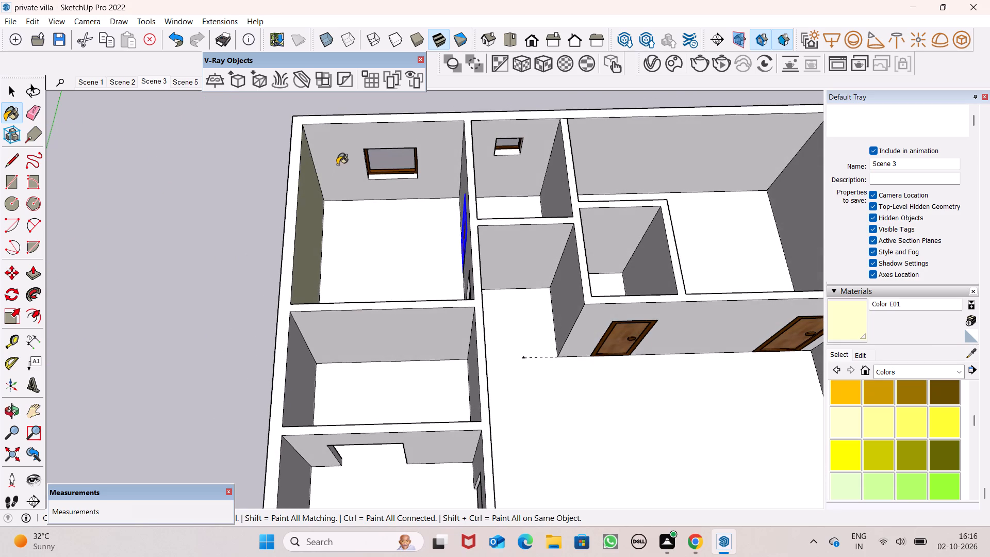
{"action": "left_click", "coordinate": [337, 165]}
{"action": "left_click", "coordinate": [458, 186]}
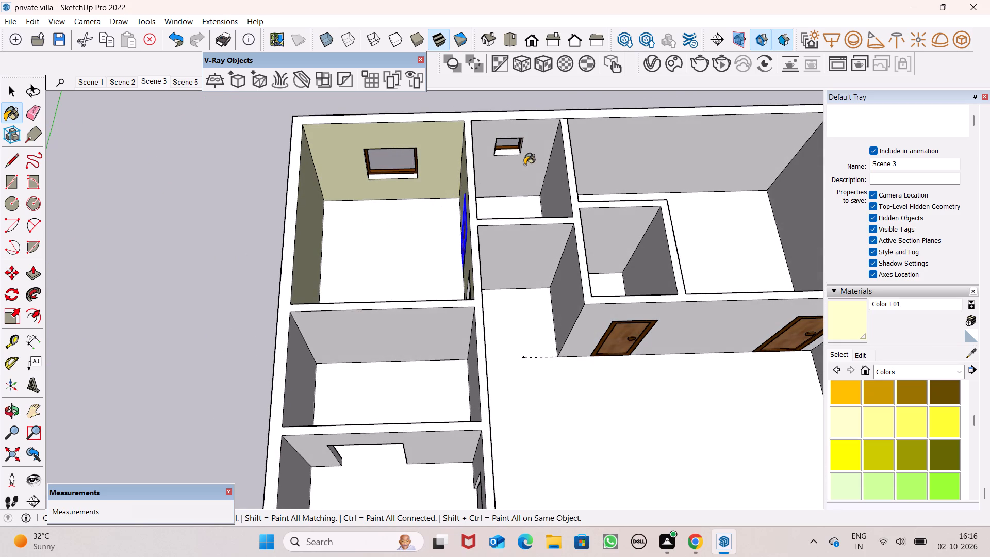
{"action": "scroll", "coordinate": [431, 315], "scroll_direction": "up", "scroll_amount": 1}
{"action": "middle_click_drag", "start_coordinate": [430, 315], "coordinate": [488, 549]}
{"action": "left_click", "coordinate": [404, 449]}
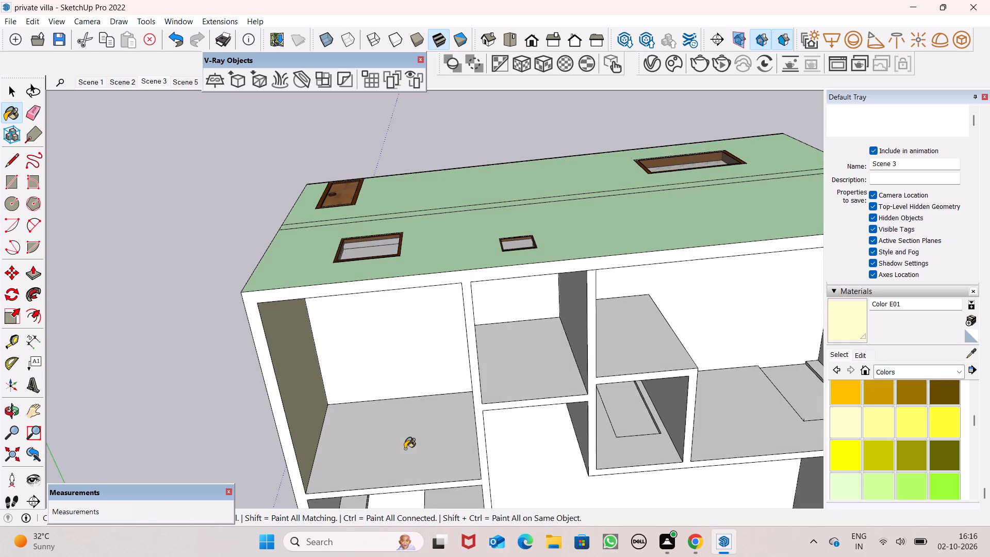
Paint the passage's end and side walls and the adjoining hall wall with two doors with Color E01.
{"action": "middle_click_drag", "start_coordinate": [480, 479], "coordinate": [443, 144]}
{"action": "scroll", "coordinate": [467, 295], "scroll_direction": "up", "scroll_amount": 1}
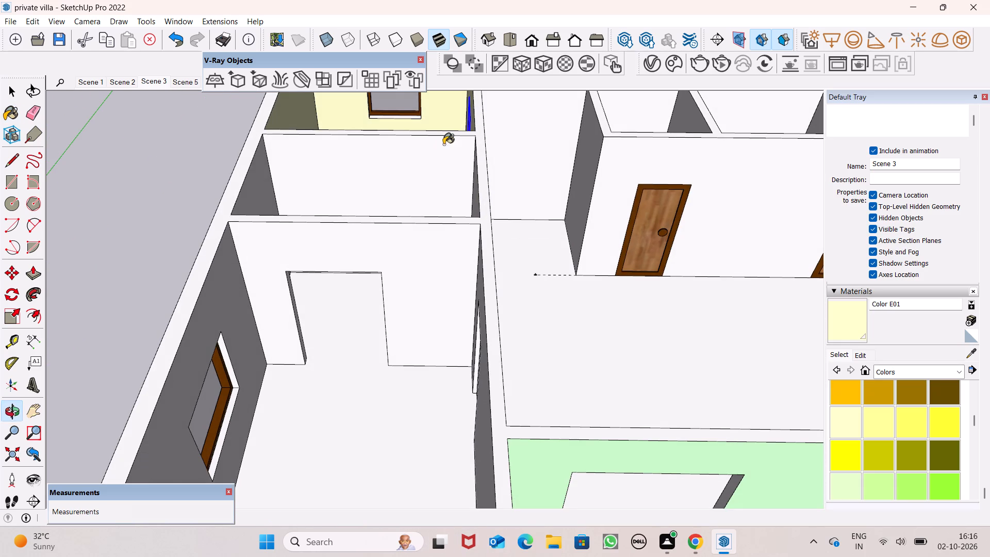
{"action": "left_click", "coordinate": [535, 135]}
{"action": "left_click", "coordinate": [596, 178]}
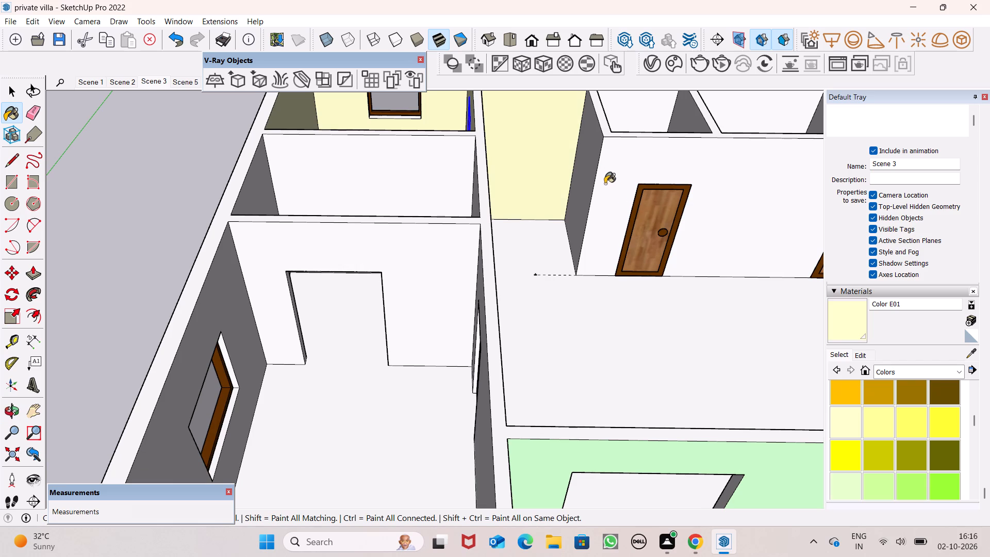
{"action": "left_click", "coordinate": [619, 184]}
{"action": "left_click", "coordinate": [584, 188]}
Paint the hall's other two-door wall, the inner face of its front wall and its outer side wall with Color E01.
{"action": "middle_click_drag", "start_coordinate": [581, 225], "coordinate": [506, 272]}
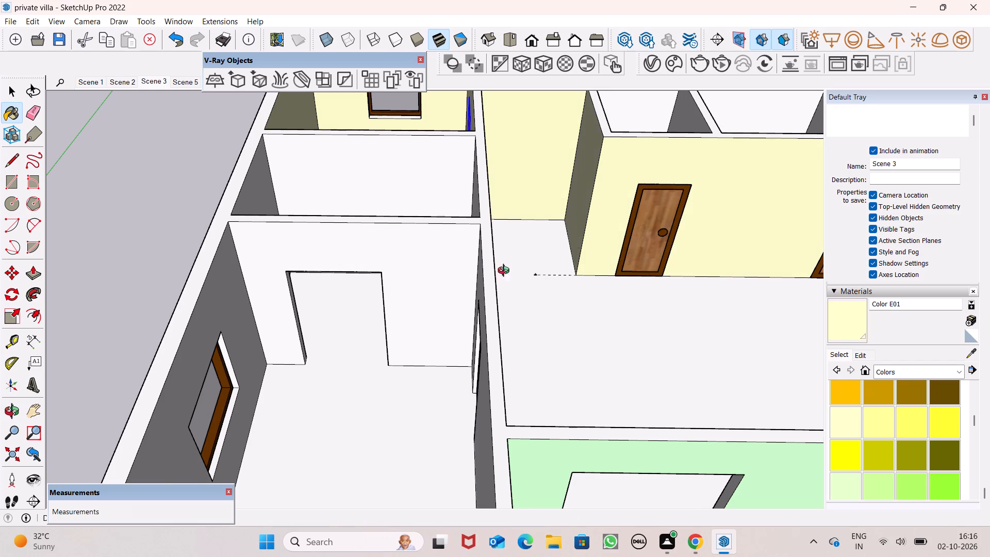
{"action": "middle_click_drag", "start_coordinate": [506, 272], "coordinate": [347, 265]}
{"action": "scroll", "coordinate": [412, 273], "scroll_direction": "up", "scroll_amount": 1}
{"action": "left_click", "coordinate": [346, 256]}
{"action": "scroll", "coordinate": [514, 228], "scroll_direction": "up", "scroll_amount": 1}
{"action": "scroll", "coordinate": [526, 212], "scroll_direction": "down", "scroll_amount": 6}
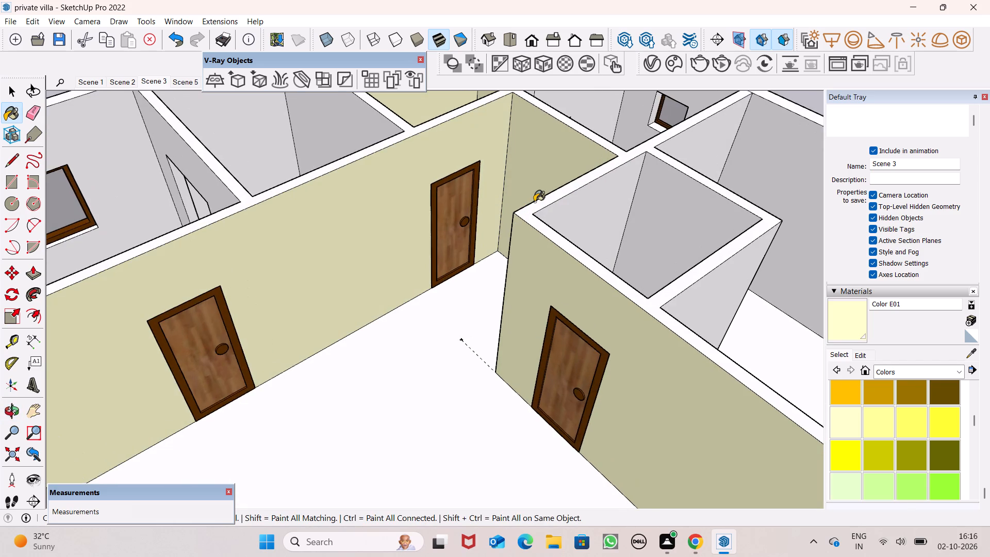
{"action": "scroll", "coordinate": [534, 202], "scroll_direction": "down", "scroll_amount": 18}
{"action": "middle_click_drag", "start_coordinate": [526, 339], "coordinate": [352, 397]}
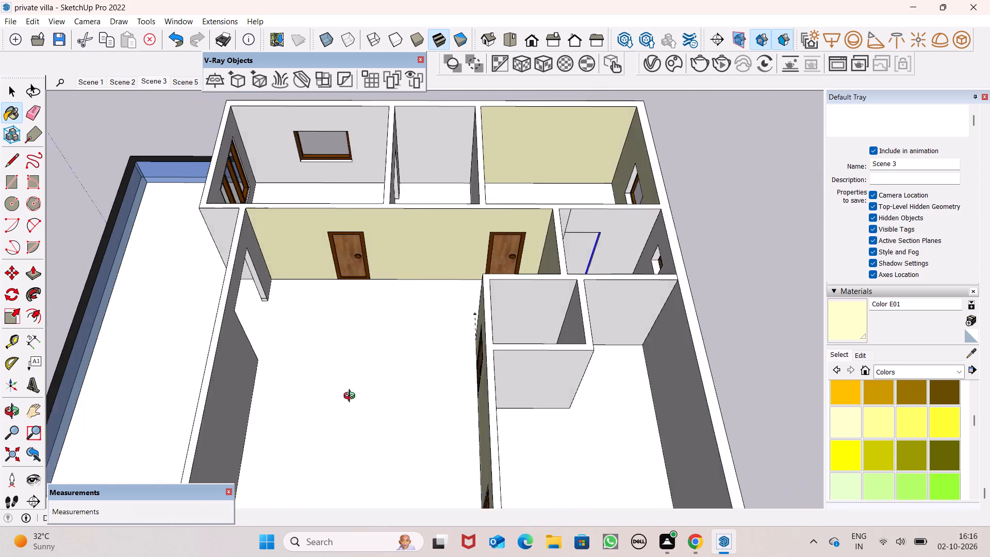
{"action": "middle_click_drag", "start_coordinate": [352, 397], "coordinate": [294, 376]}
{"action": "left_click", "coordinate": [181, 324]}
{"action": "scroll", "coordinate": [267, 369], "scroll_direction": "up", "scroll_amount": 1}
{"action": "middle_click_drag", "start_coordinate": [267, 369], "coordinate": [337, 396]}
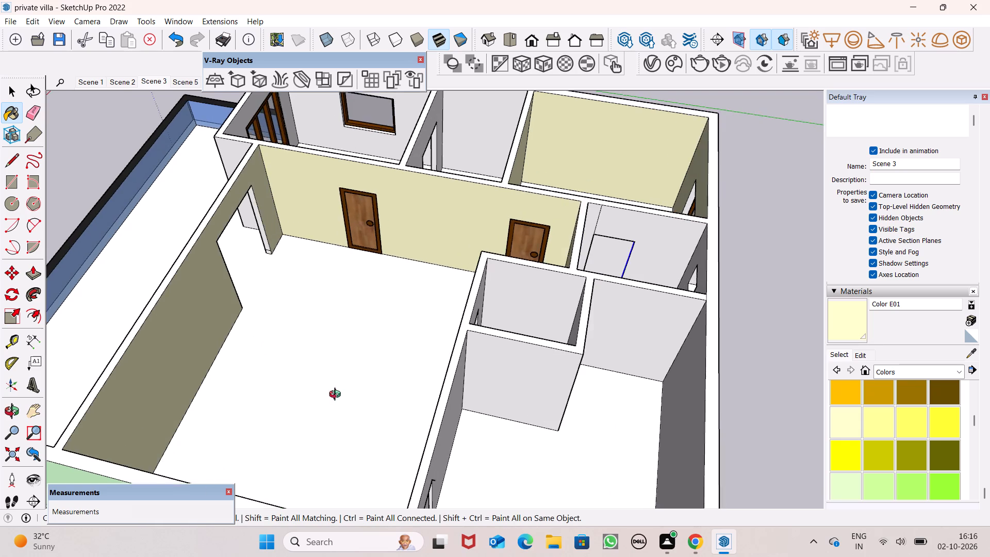
{"action": "middle_click_drag", "start_coordinate": [337, 396], "coordinate": [869, 391]}
{"action": "left_click", "coordinate": [693, 138]}
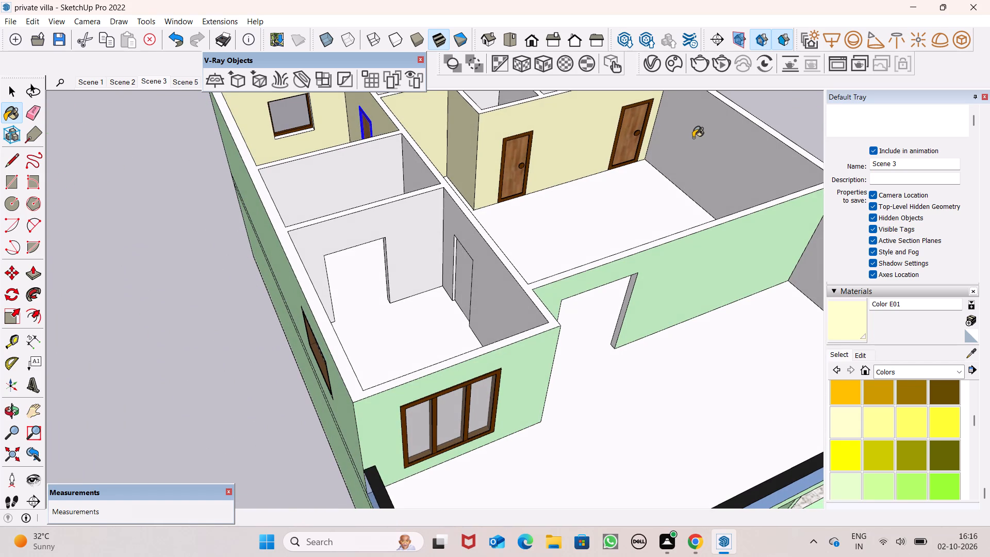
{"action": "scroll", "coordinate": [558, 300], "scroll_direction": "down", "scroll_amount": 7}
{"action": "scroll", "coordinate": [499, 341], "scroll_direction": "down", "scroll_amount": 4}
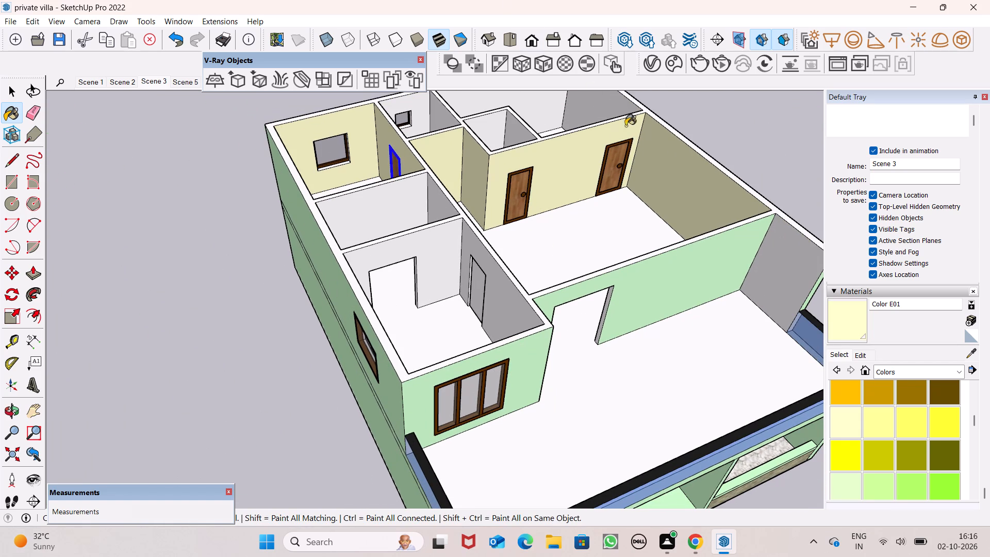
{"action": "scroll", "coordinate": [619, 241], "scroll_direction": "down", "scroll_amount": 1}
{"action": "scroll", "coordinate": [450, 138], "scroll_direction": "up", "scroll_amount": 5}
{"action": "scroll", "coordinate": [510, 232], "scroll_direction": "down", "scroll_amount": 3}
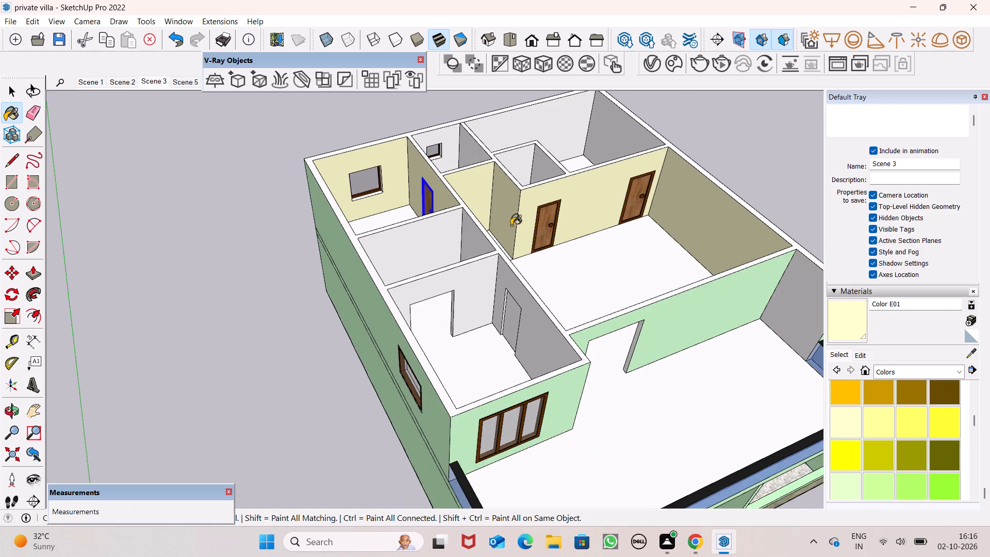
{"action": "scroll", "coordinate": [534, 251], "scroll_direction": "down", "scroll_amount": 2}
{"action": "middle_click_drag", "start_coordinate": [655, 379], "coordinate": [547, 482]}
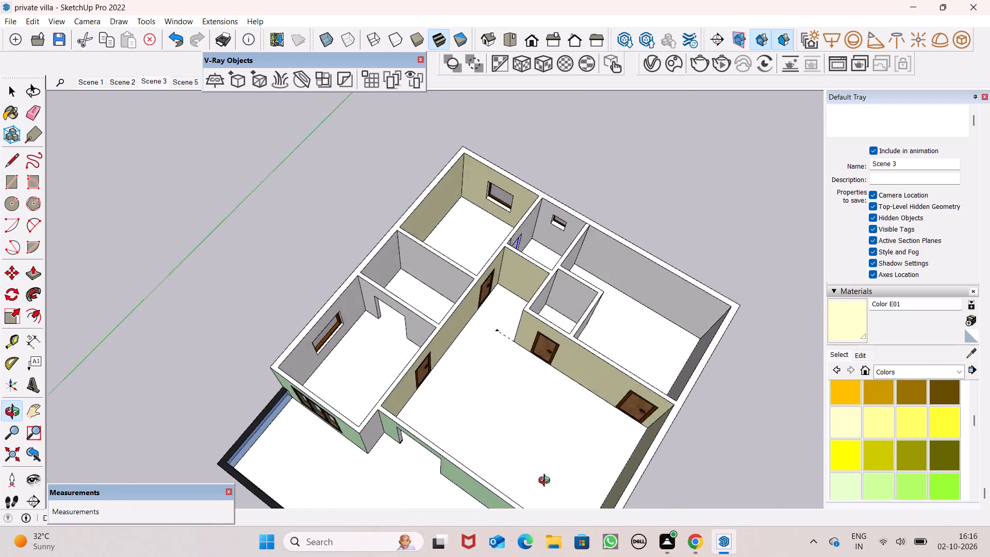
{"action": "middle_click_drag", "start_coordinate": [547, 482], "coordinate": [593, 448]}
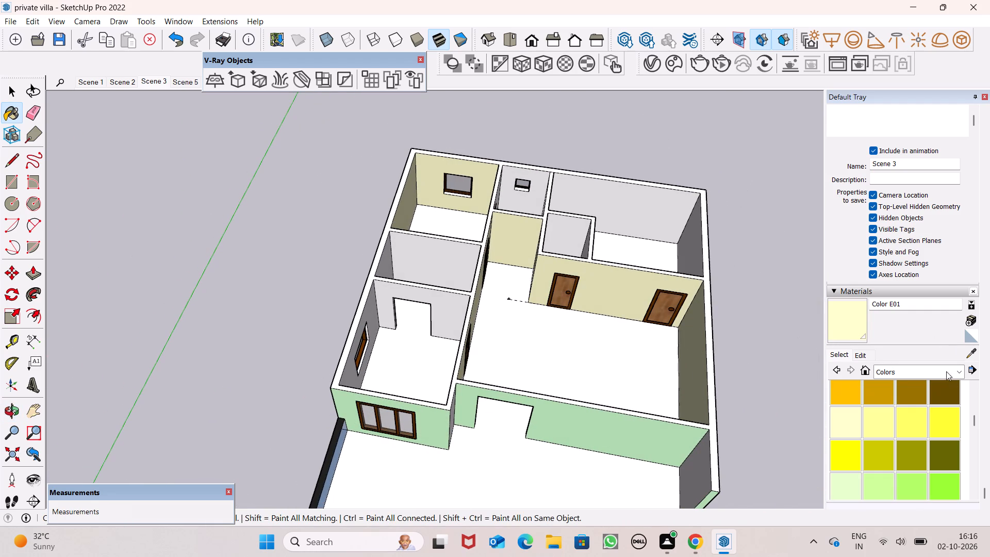
Paint the whole upper-floor slab, including the balcony, with Carpet Pattern Squares Multi from the carpet and fabrics collection.
{"action": "left_click", "coordinate": [956, 369]}
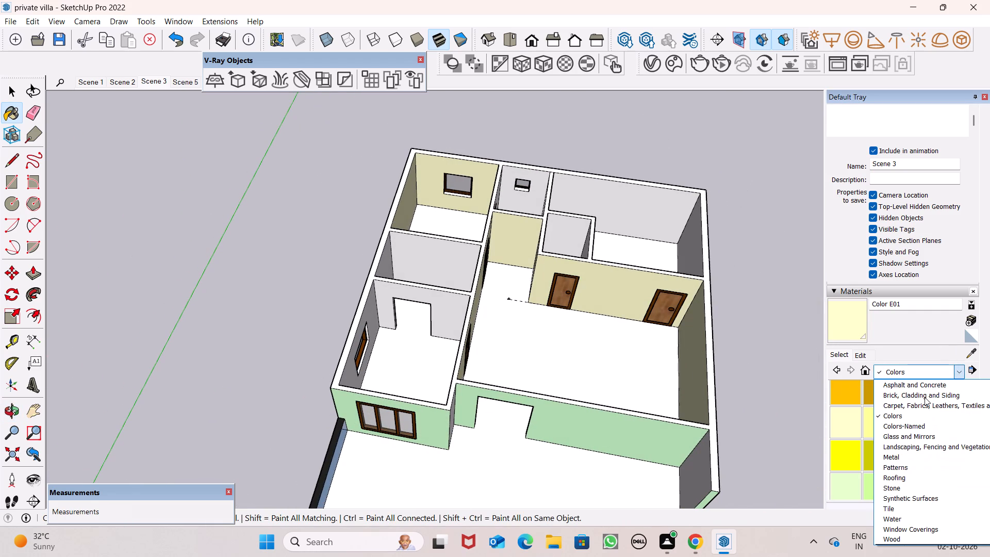
{"action": "left_click", "coordinate": [925, 403]}
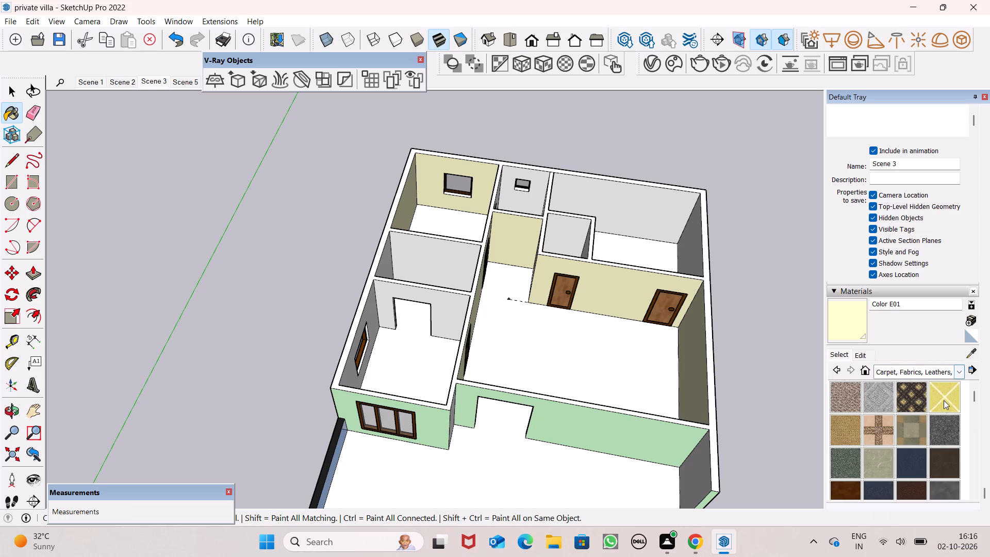
{"action": "left_click", "coordinate": [912, 435]}
{"action": "left_click", "coordinate": [654, 403]}
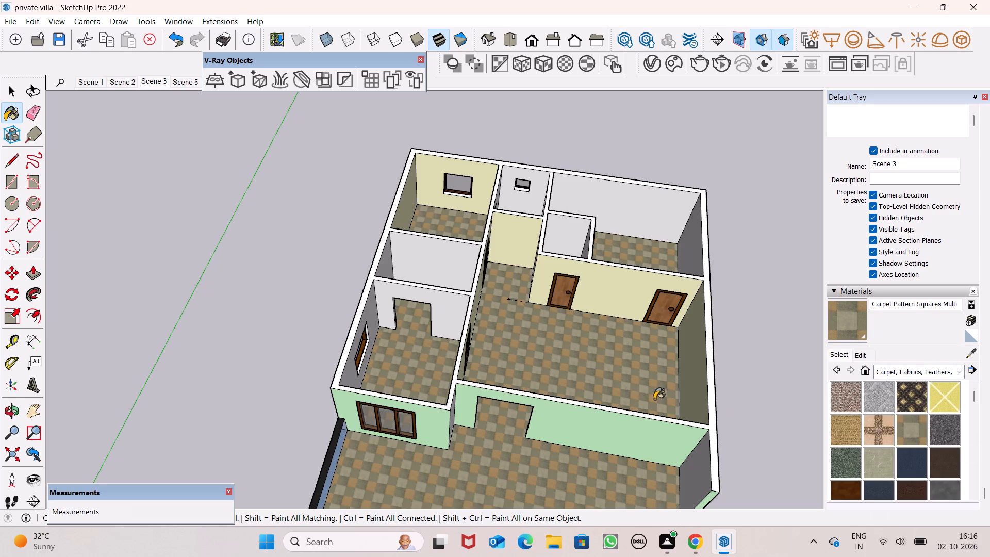
Draw a 6' line along the foot of the doorway between hall and balcony, separating the two floor areas.
{"action": "scroll", "coordinate": [685, 382], "scroll_direction": "down", "scroll_amount": 10}
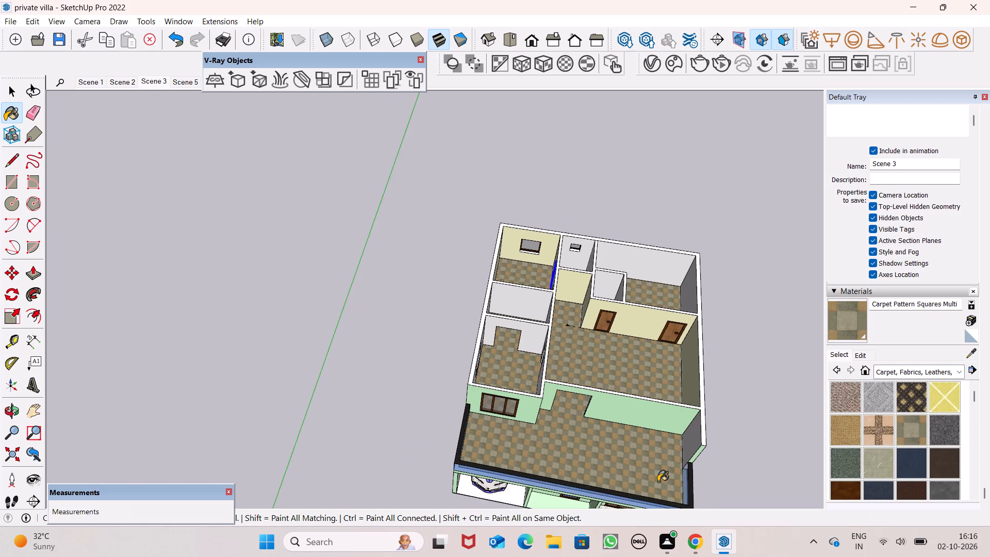
{"action": "scroll", "coordinate": [654, 483], "scroll_direction": "up", "scroll_amount": 7}
{"action": "scroll", "coordinate": [564, 406], "scroll_direction": "up", "scroll_amount": 5}
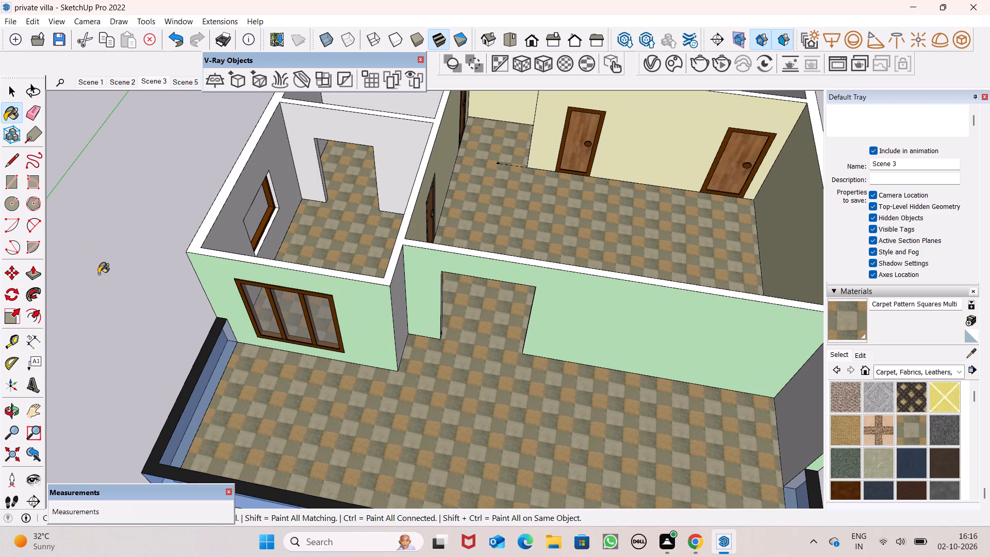
{"action": "scroll", "coordinate": [619, 385], "scroll_direction": "down", "scroll_amount": 1}
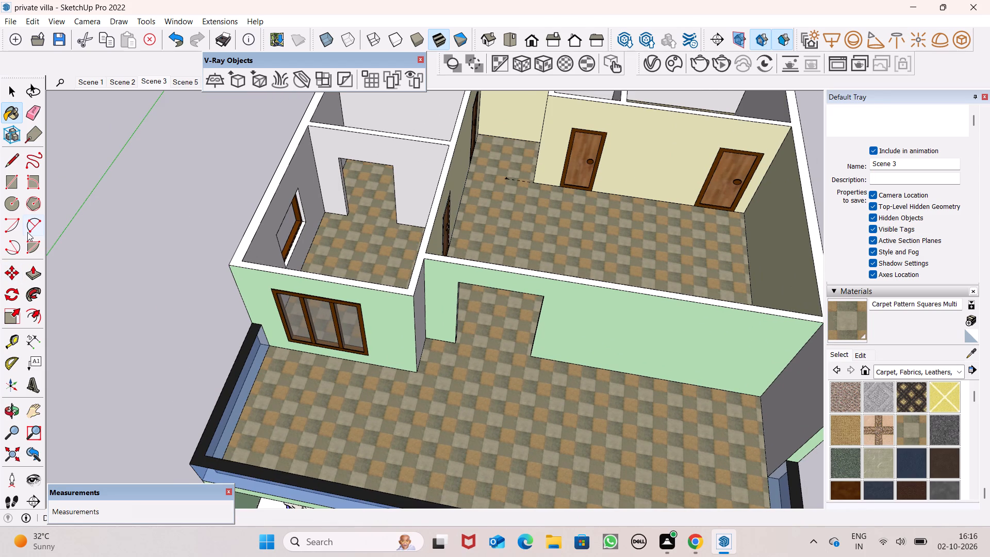
{"action": "left_click", "coordinate": [17, 164]}
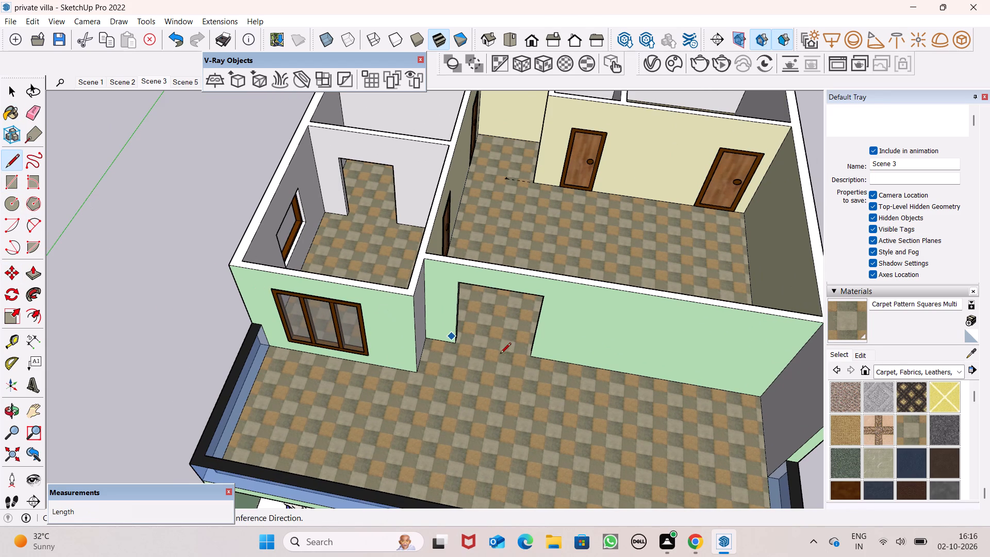
{"action": "left_click", "coordinate": [455, 340]}
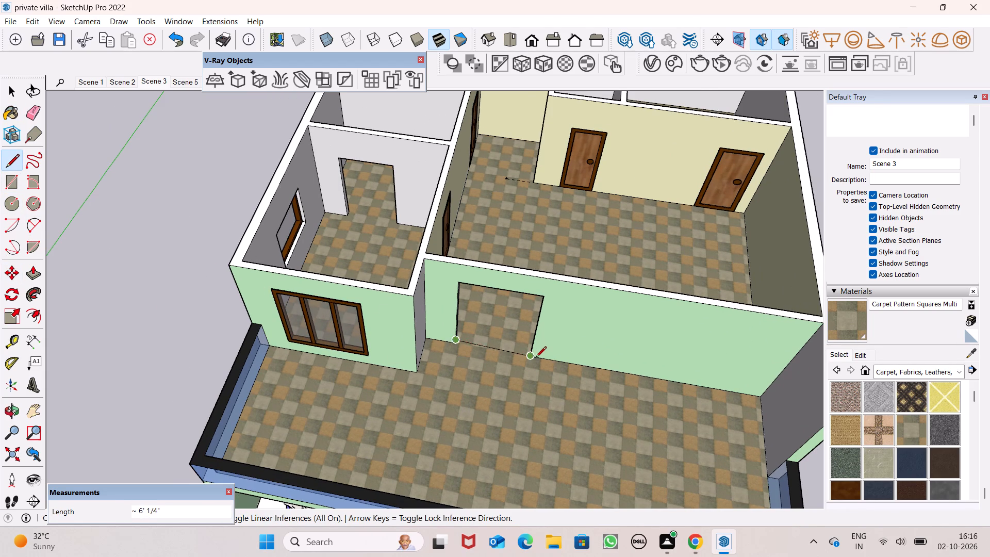
{"action": "key", "text": "space"}
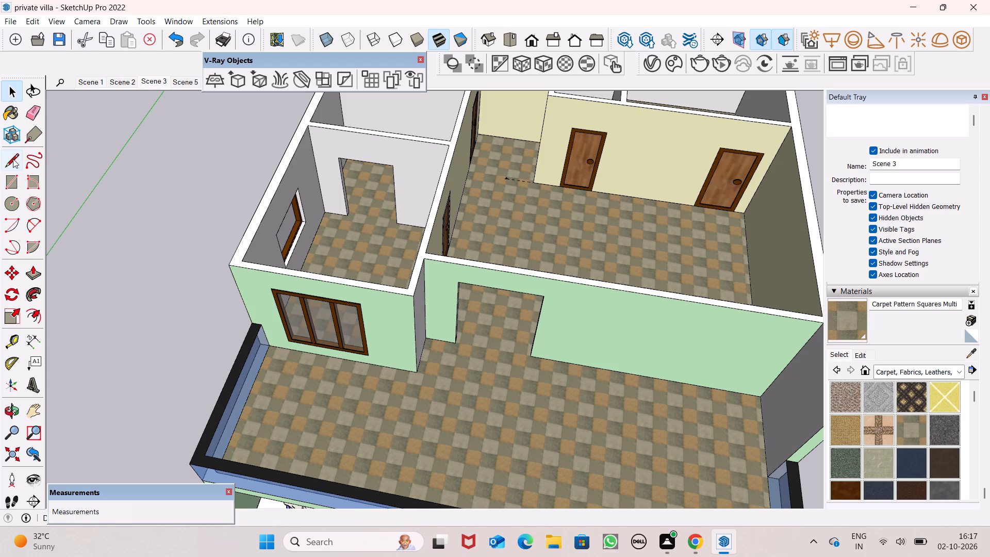
{"action": "left_click", "coordinate": [13, 159]}
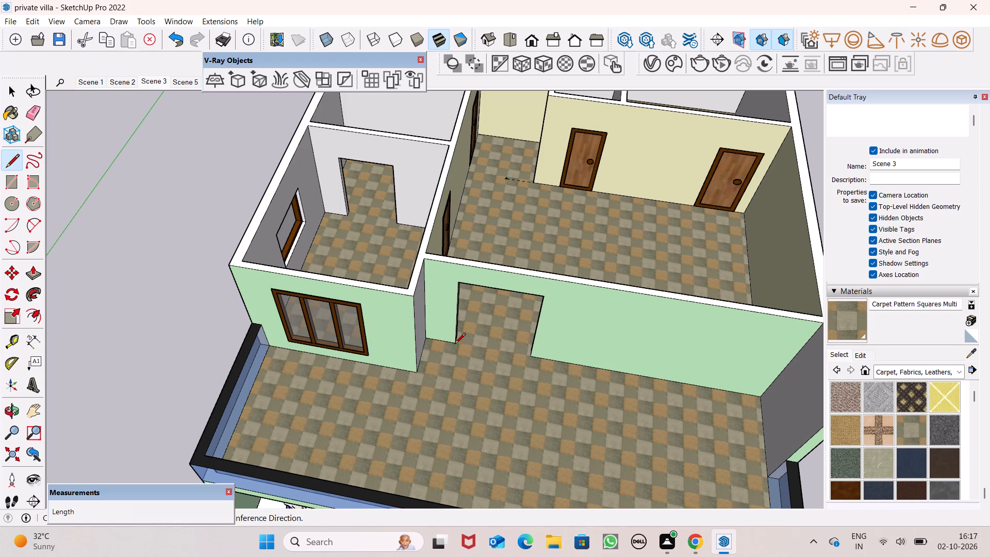
{"action": "left_click", "coordinate": [455, 344]}
{"action": "left_click", "coordinate": [532, 358]}
{"action": "key", "text": "space"}
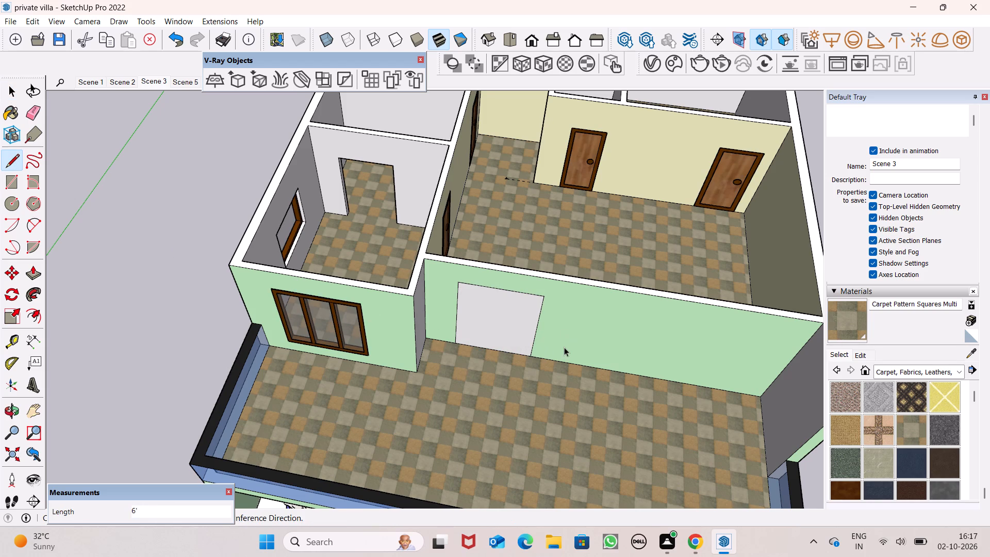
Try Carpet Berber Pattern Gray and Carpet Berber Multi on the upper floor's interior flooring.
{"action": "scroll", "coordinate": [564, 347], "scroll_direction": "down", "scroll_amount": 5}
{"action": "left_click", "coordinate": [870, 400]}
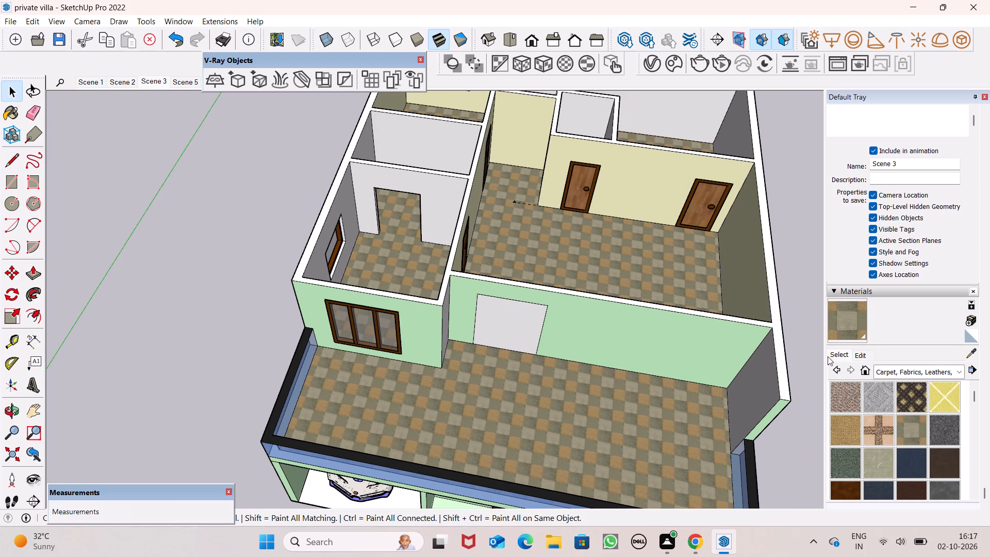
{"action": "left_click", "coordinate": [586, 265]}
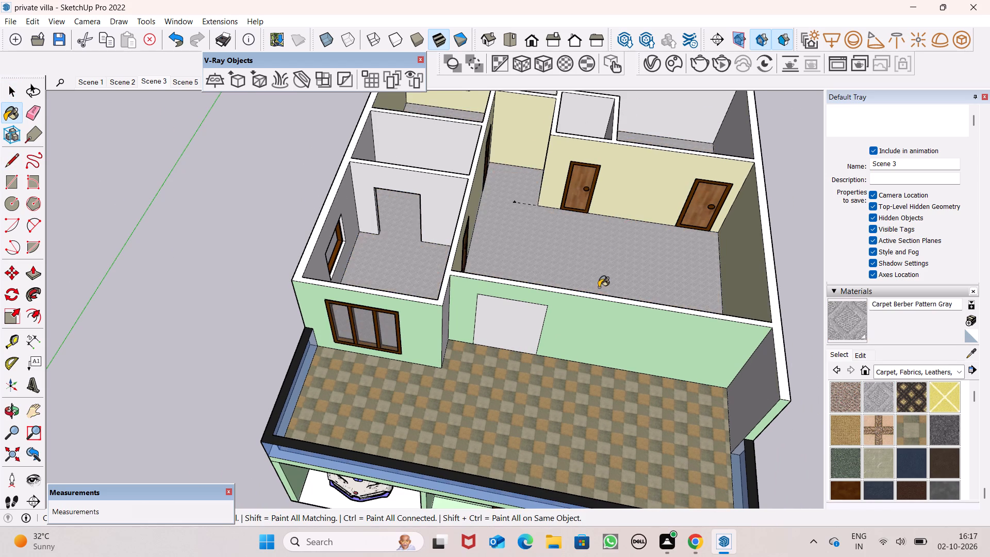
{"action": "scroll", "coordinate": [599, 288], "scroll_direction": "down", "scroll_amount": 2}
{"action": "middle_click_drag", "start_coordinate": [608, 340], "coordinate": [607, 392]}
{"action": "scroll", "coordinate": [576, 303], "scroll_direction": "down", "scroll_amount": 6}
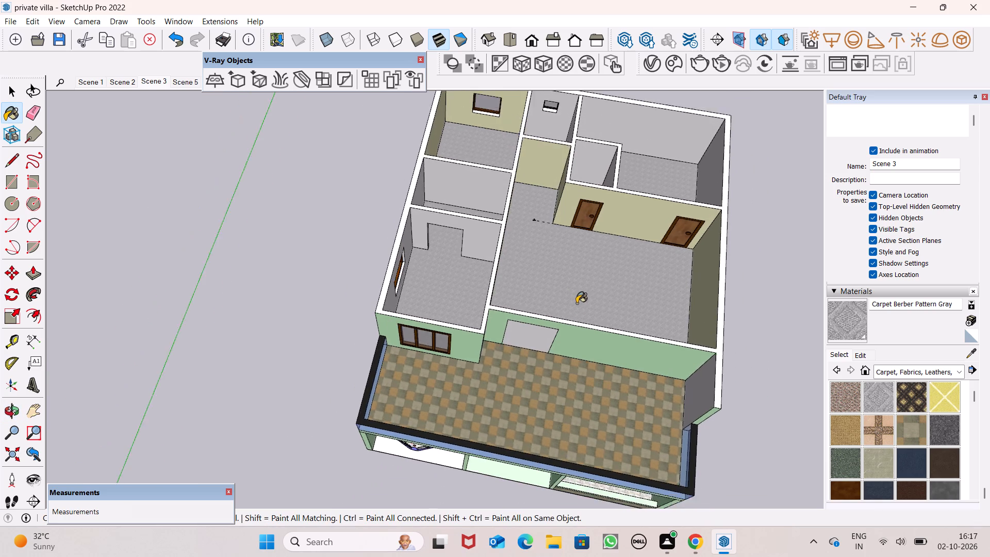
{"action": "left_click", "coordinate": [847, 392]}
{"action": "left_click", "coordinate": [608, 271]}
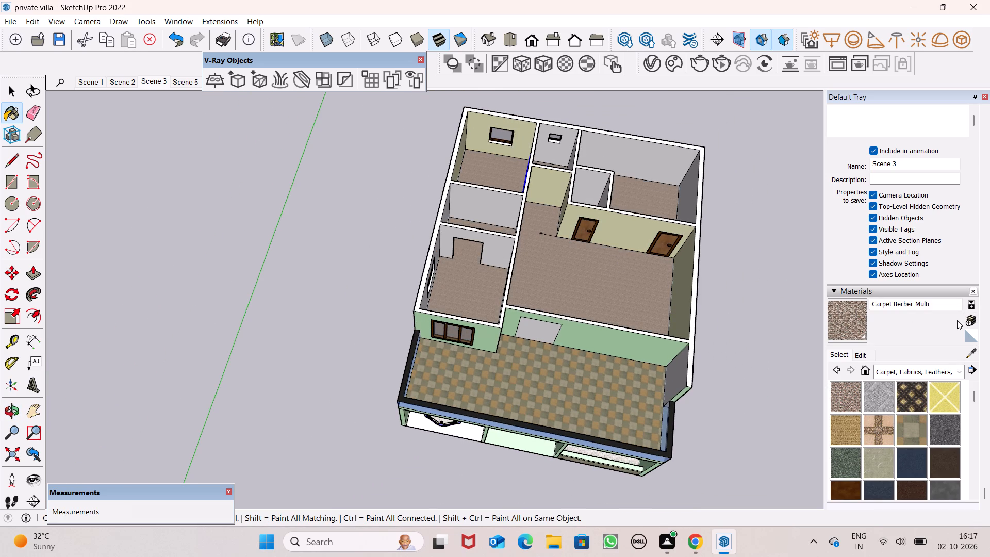
Paint the upper floor's interior flooring with Marble Carrara Gold Floor Tile from the Tile collection.
{"action": "left_click", "coordinate": [955, 370]}
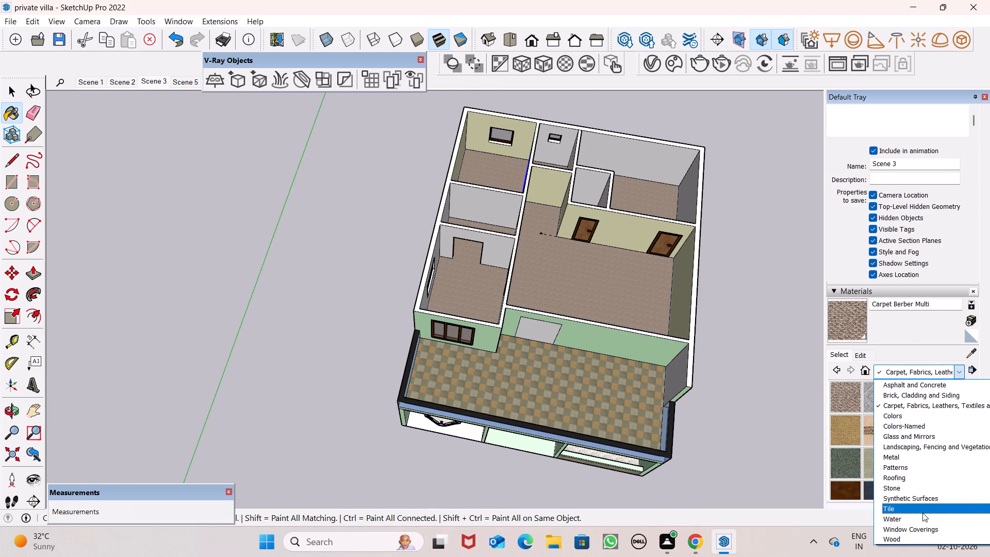
{"action": "left_click", "coordinate": [922, 512]}
{"action": "left_click", "coordinate": [903, 461]}
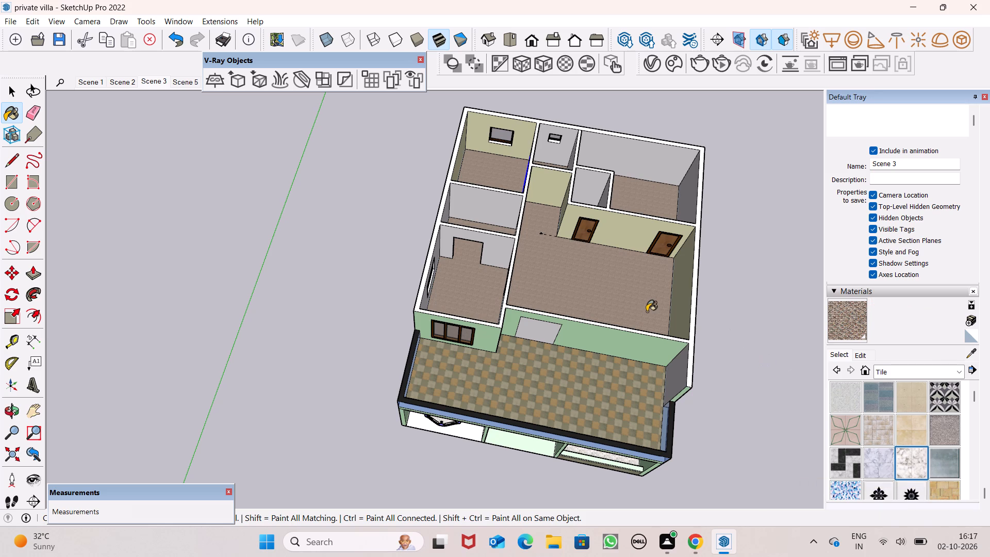
{"action": "left_click", "coordinate": [647, 311]}
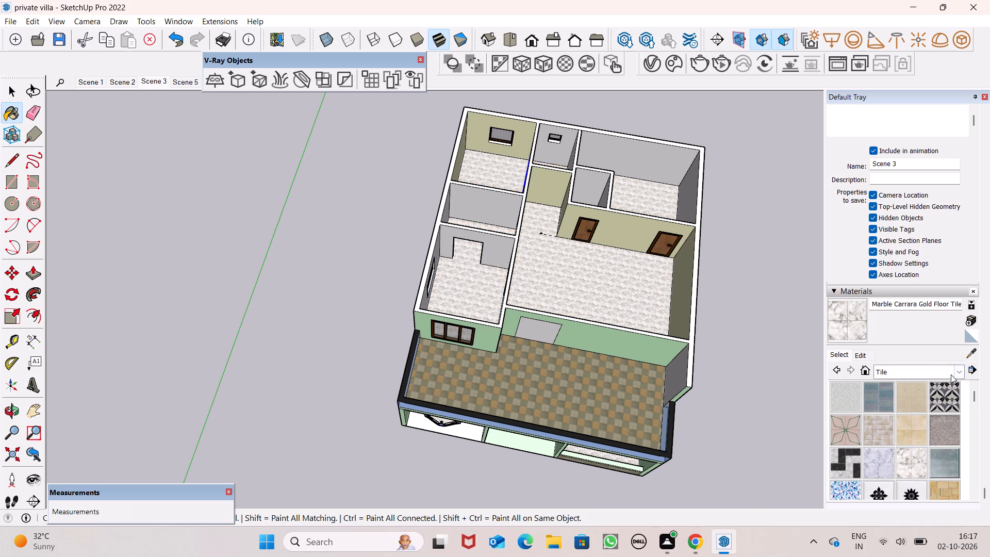
Paint two walls in each of the two small bathrooms, including the rear one's window wall, with Concrete Pavers Block Multi tile.
{"action": "left_click", "coordinate": [963, 372]}
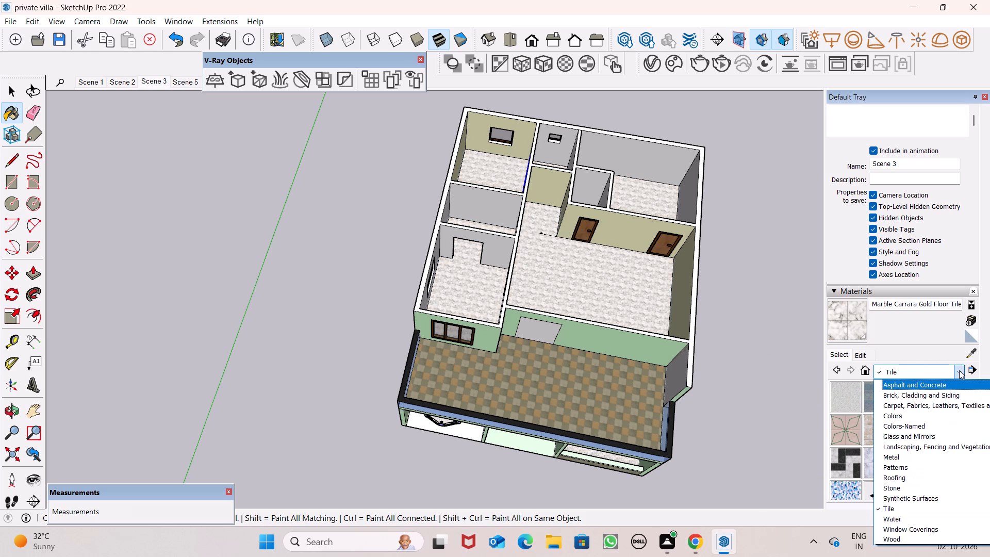
{"action": "left_click", "coordinate": [959, 370]}
{"action": "left_click", "coordinate": [873, 391]}
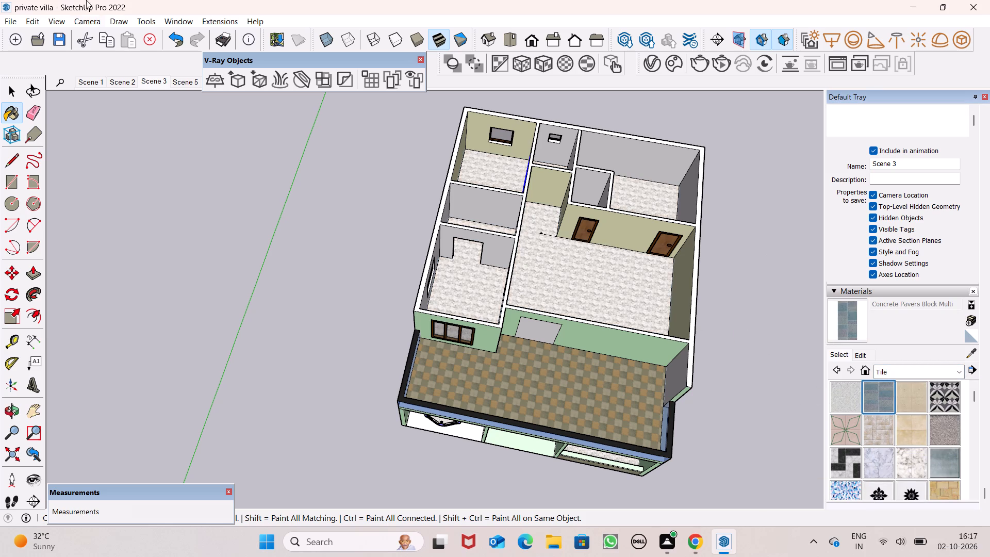
{"action": "scroll", "coordinate": [583, 163], "scroll_direction": "up", "scroll_amount": 8}
{"action": "scroll", "coordinate": [517, 143], "scroll_direction": "up", "scroll_amount": 7}
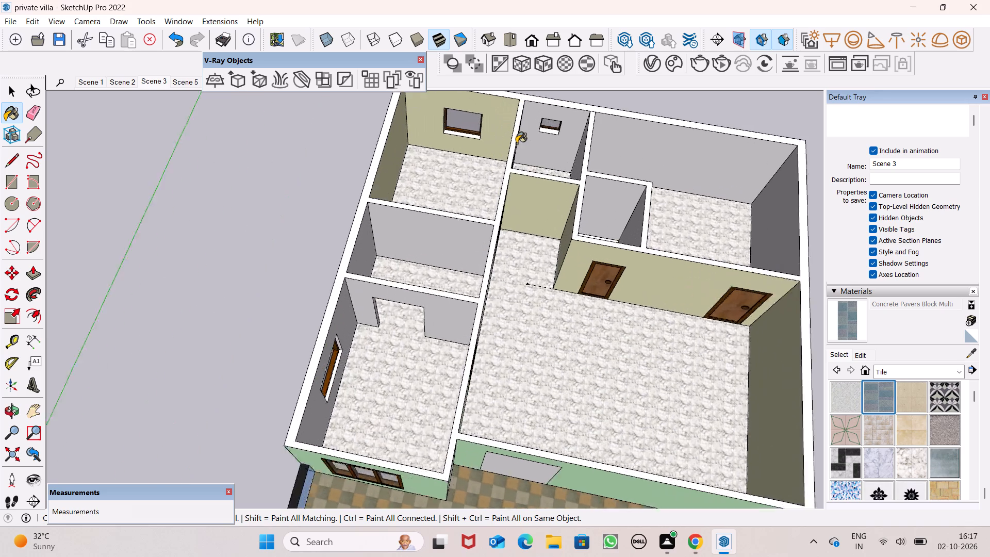
{"action": "scroll", "coordinate": [516, 143], "scroll_direction": "up", "scroll_amount": 2}
{"action": "left_click", "coordinate": [564, 137]}
{"action": "middle_click_drag", "start_coordinate": [535, 169], "coordinate": [431, 218]}
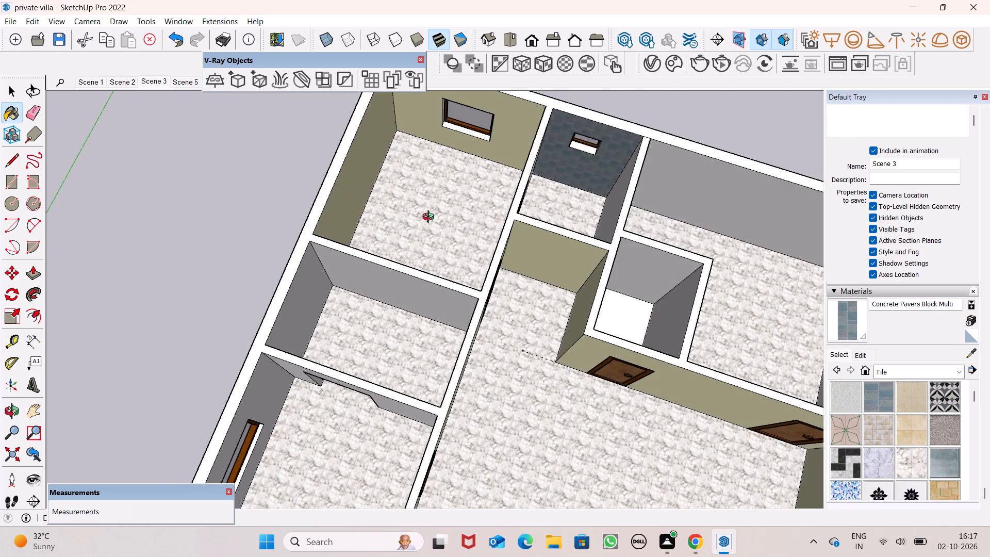
{"action": "middle_click_drag", "start_coordinate": [431, 218], "coordinate": [243, 83]}
{"action": "scroll", "coordinate": [243, 83], "scroll_direction": "up", "scroll_amount": 1}
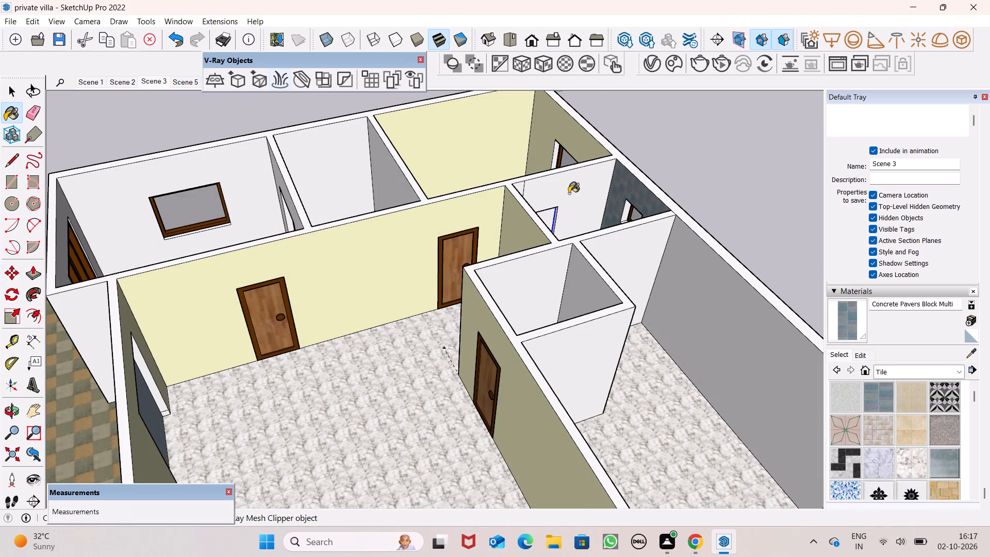
{"action": "left_click", "coordinate": [569, 192]}
{"action": "left_click", "coordinate": [543, 273]}
{"action": "left_click", "coordinate": [580, 288]}
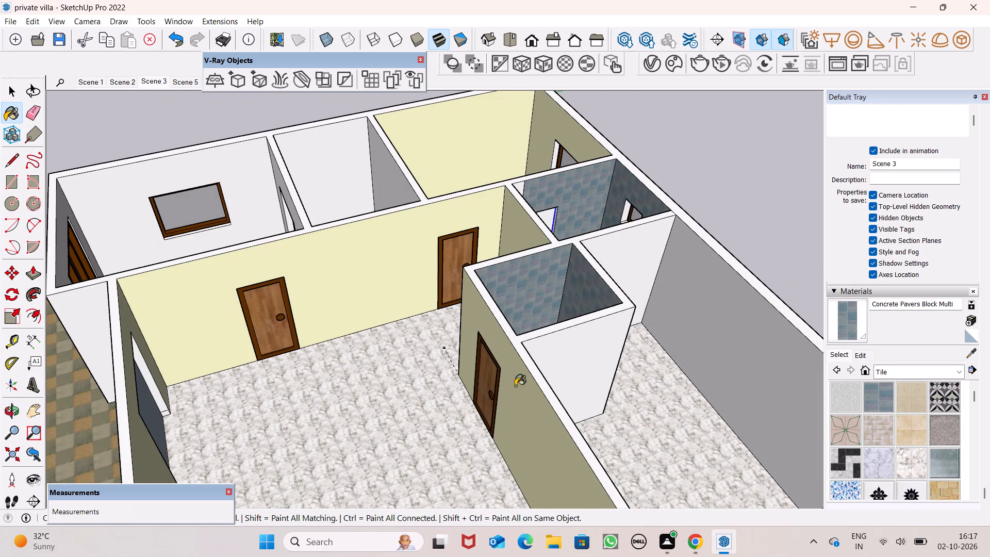
Paint the two remaining walls in each of the two small bathrooms with Concrete Pavers Block Multi.
{"action": "middle_click_drag", "start_coordinate": [508, 395], "coordinate": [26, 389]}
{"action": "scroll", "coordinate": [276, 177], "scroll_direction": "up", "scroll_amount": 2}
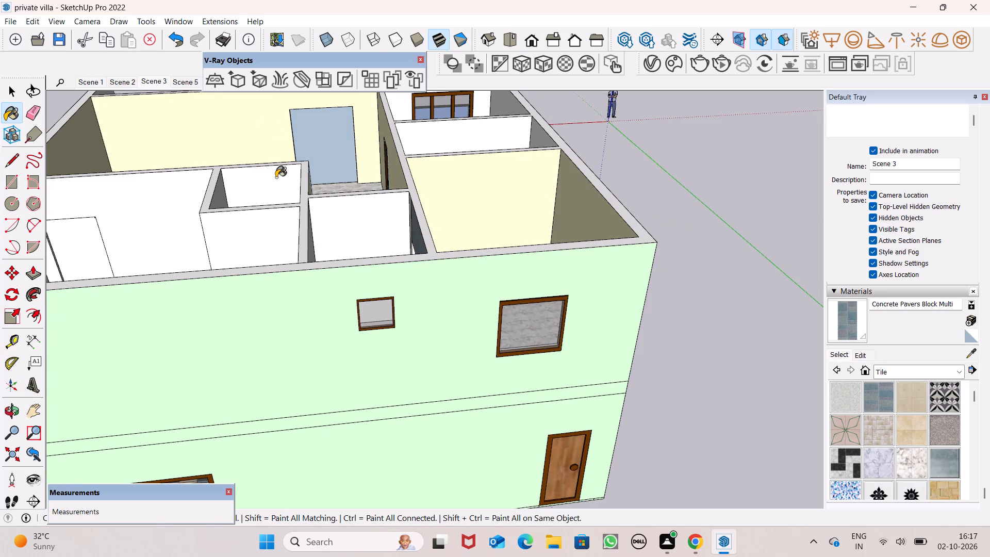
{"action": "scroll", "coordinate": [276, 177], "scroll_direction": "up", "scroll_amount": 6}
{"action": "left_click", "coordinate": [212, 177]}
{"action": "left_click", "coordinate": [191, 206]}
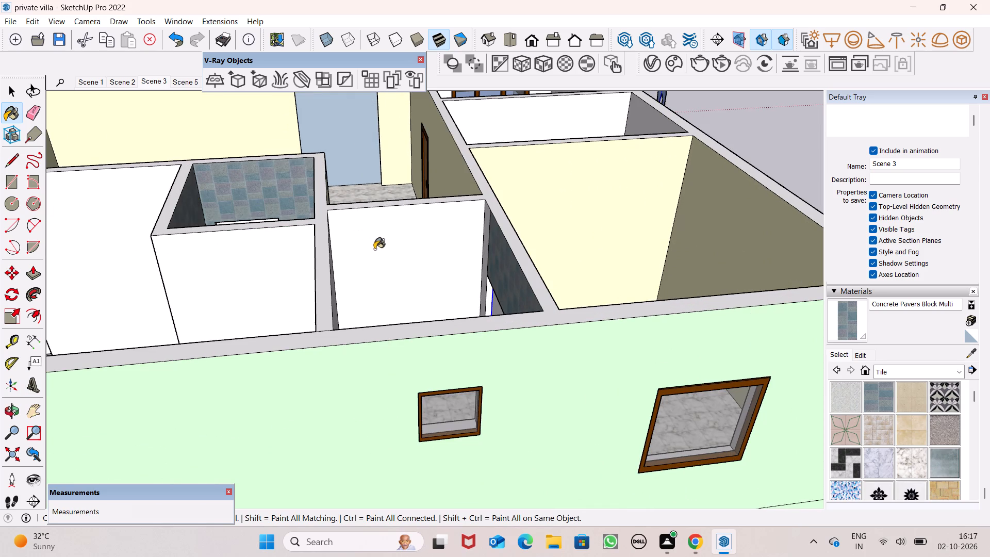
{"action": "left_click", "coordinate": [375, 247]}
{"action": "middle_click_drag", "start_coordinate": [356, 259], "coordinate": [223, 359]}
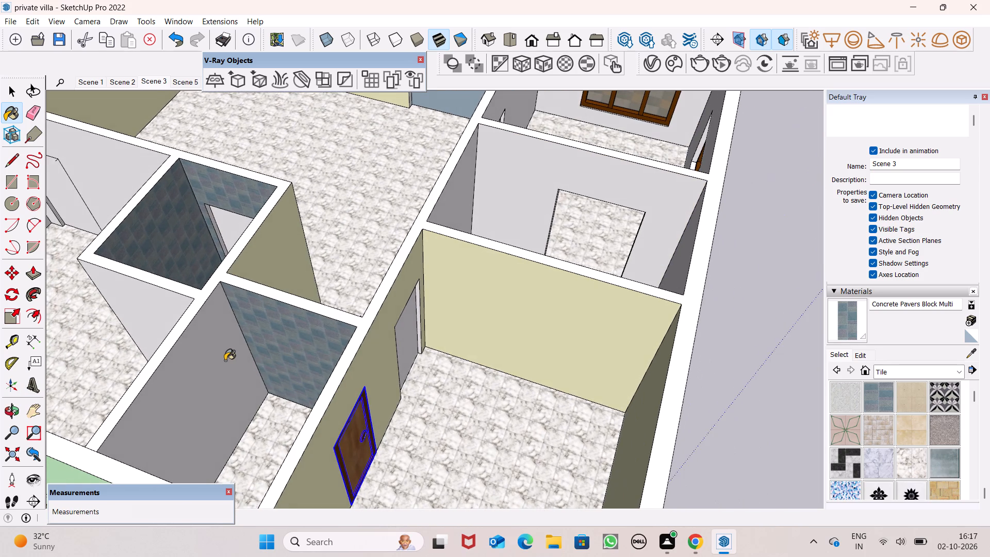
{"action": "left_click_drag", "start_coordinate": [223, 359], "coordinate": [221, 353]}
Examine the painted villa from the rear, side, front and above.
{"action": "scroll", "coordinate": [276, 208], "scroll_direction": "down", "scroll_amount": 20}
{"action": "scroll", "coordinate": [276, 208], "scroll_direction": "down", "scroll_amount": 2}
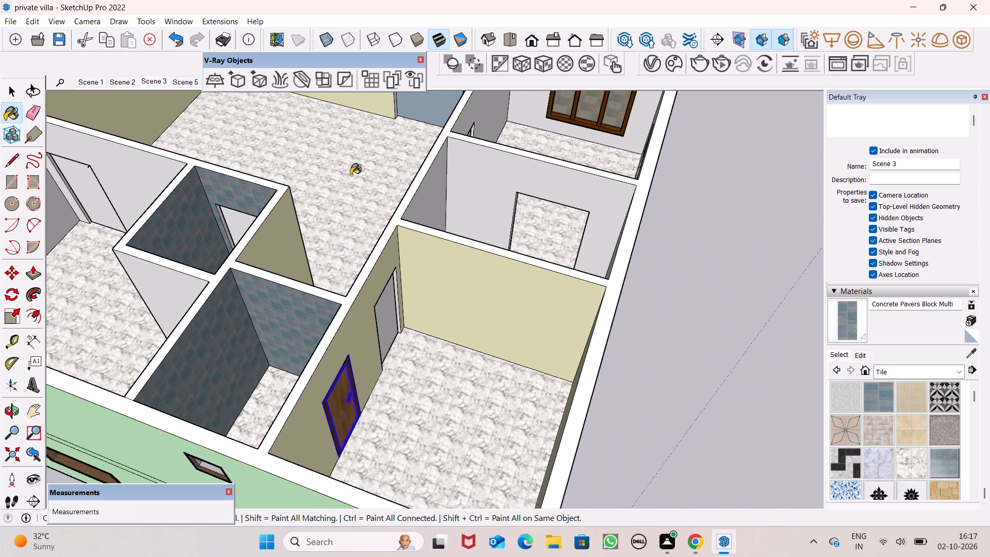
{"action": "scroll", "coordinate": [366, 180], "scroll_direction": "down", "scroll_amount": 20}
{"action": "scroll", "coordinate": [366, 180], "scroll_direction": "down", "scroll_amount": 5}
{"action": "scroll", "coordinate": [391, 289], "scroll_direction": "up", "scroll_amount": 1}
{"action": "middle_click_drag", "start_coordinate": [397, 299], "coordinate": [507, 365]}
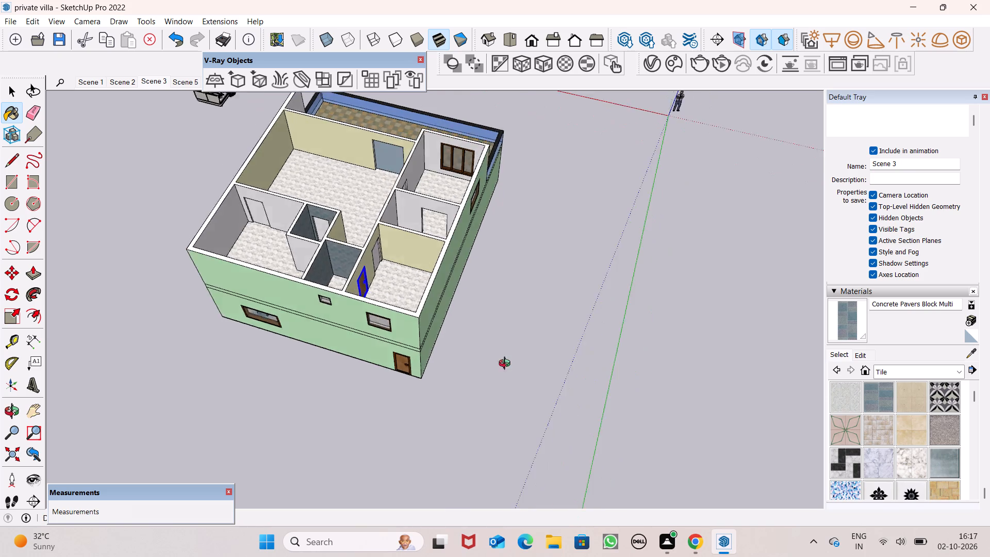
{"action": "middle_click_drag", "start_coordinate": [507, 365], "coordinate": [849, 260]}
{"action": "middle_click_drag", "start_coordinate": [550, 388], "coordinate": [884, 306]}
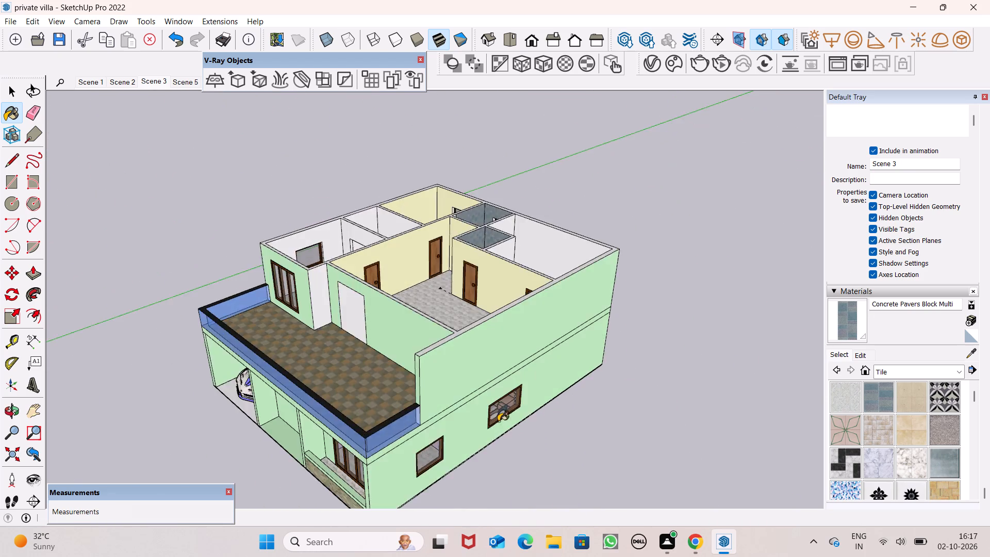
{"action": "middle_click_drag", "start_coordinate": [456, 426], "coordinate": [622, 437]}
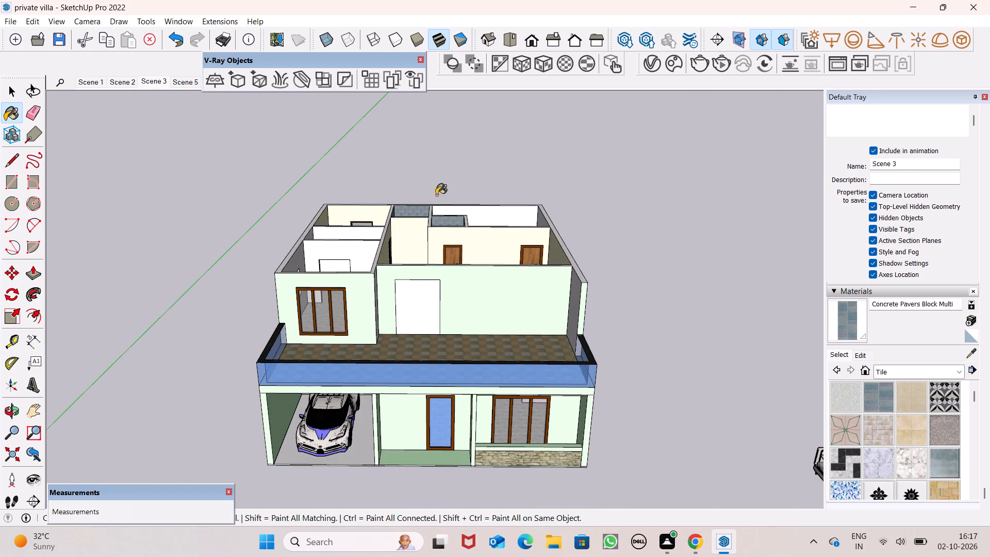
{"action": "key", "text": "space"}
{"action": "scroll", "coordinate": [679, 343], "scroll_direction": "down", "scroll_amount": 9}
{"action": "middle_click_drag", "start_coordinate": [686, 339], "coordinate": [704, 403]}
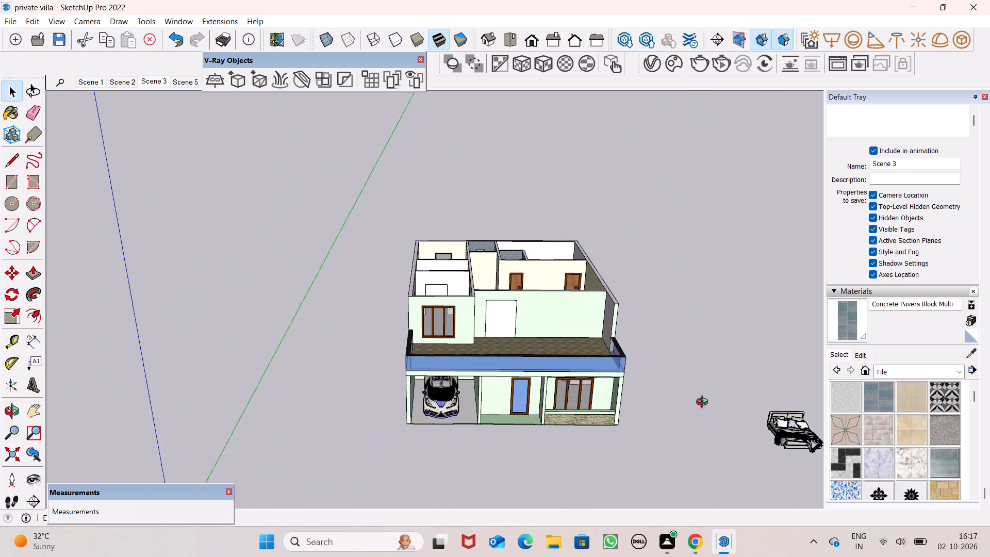
{"action": "middle_click_drag", "start_coordinate": [704, 403], "coordinate": [713, 450]}
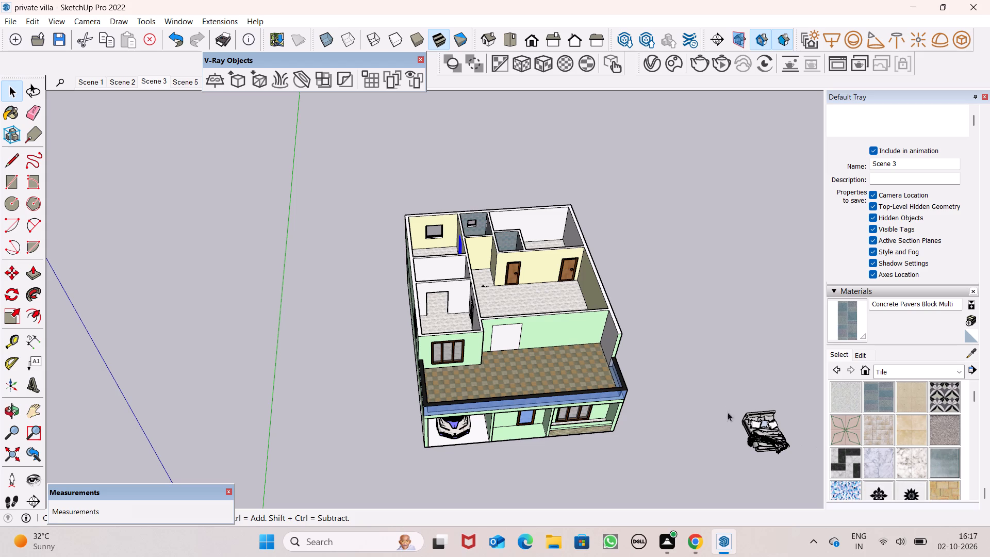
Paint the rear bedroom's back wall and outer side wall with Resin Turquoise from the 3d Printing collection.
{"action": "left_click", "coordinate": [958, 375]}
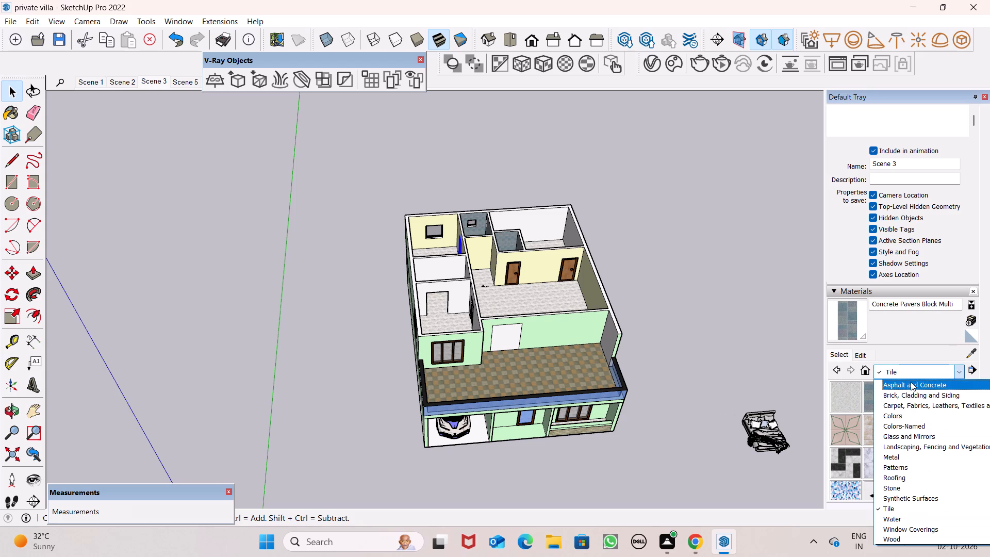
{"action": "scroll", "coordinate": [904, 392], "scroll_direction": "up", "scroll_amount": 8}
{"action": "left_click", "coordinate": [902, 403]}
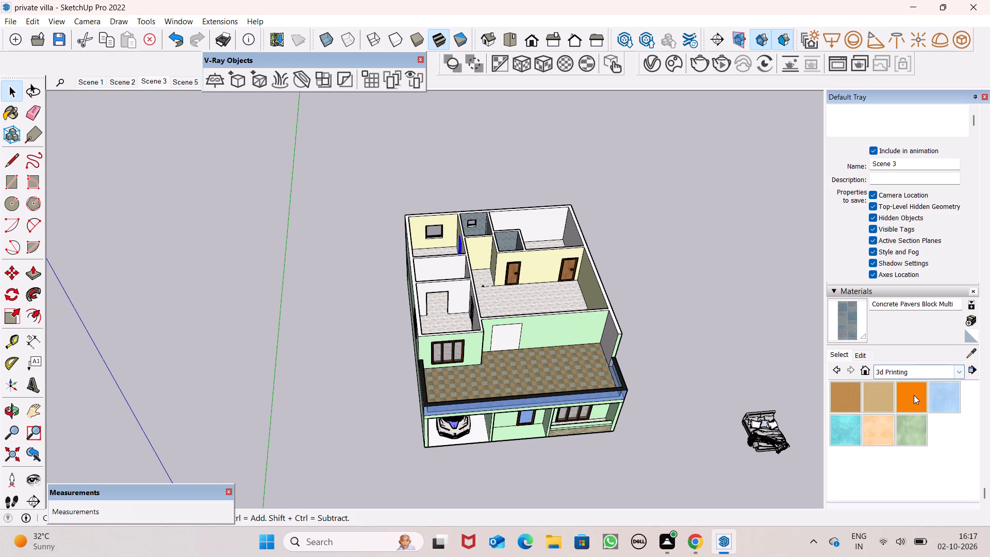
{"action": "left_click", "coordinate": [907, 431]}
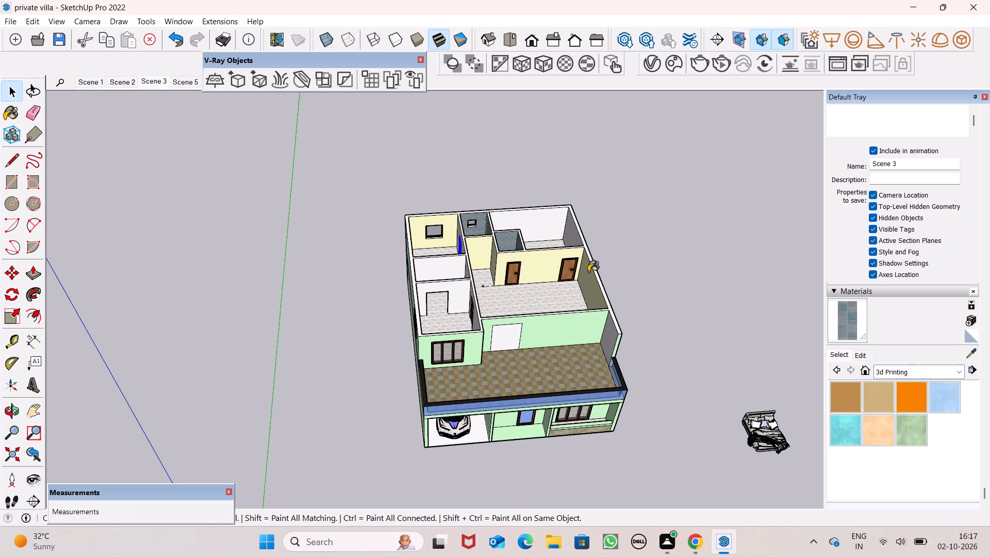
{"action": "scroll", "coordinate": [673, 265], "scroll_direction": "up", "scroll_amount": 1}
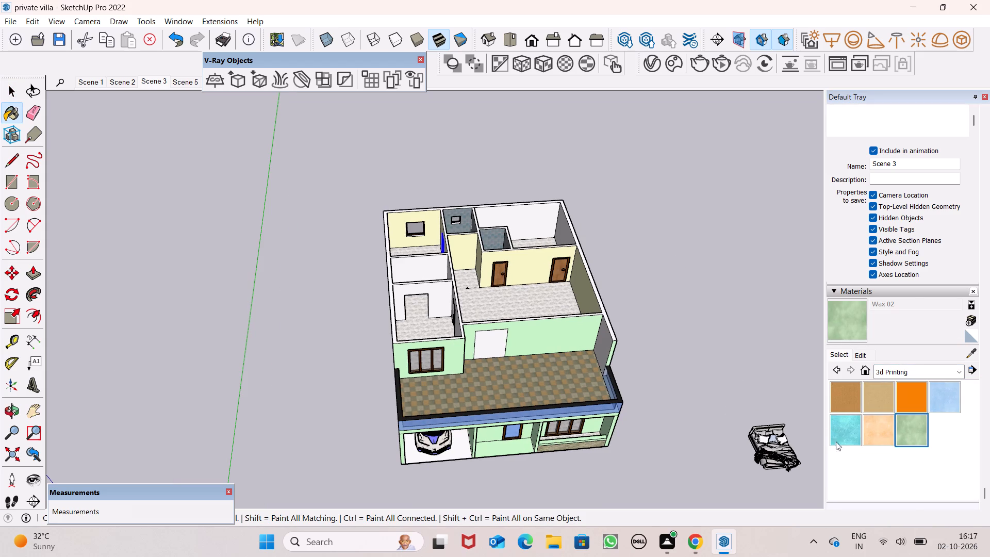
{"action": "left_click", "coordinate": [848, 438]}
{"action": "scroll", "coordinate": [511, 227], "scroll_direction": "up", "scroll_amount": 15}
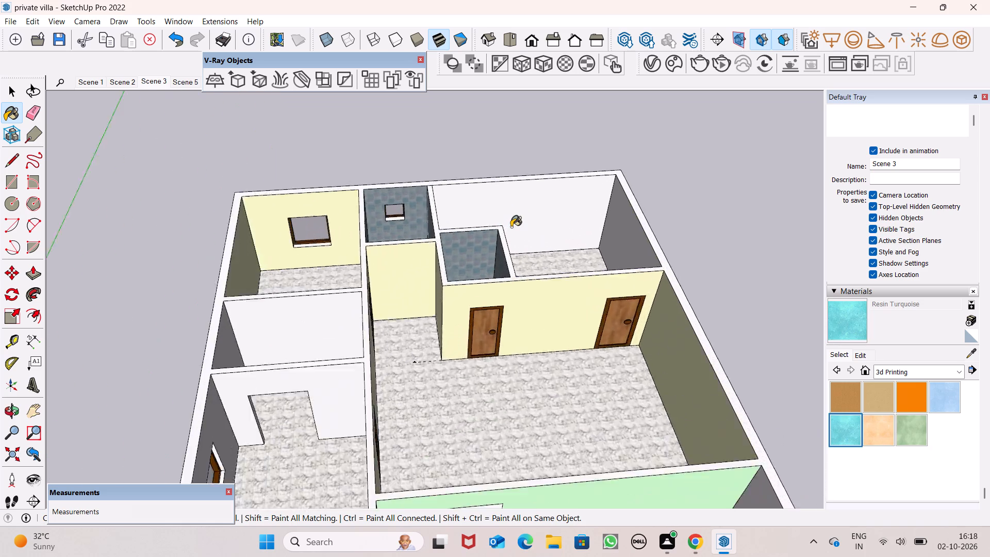
{"action": "scroll", "coordinate": [511, 227], "scroll_direction": "up", "scroll_amount": 2}
{"action": "left_click", "coordinate": [533, 212]}
{"action": "left_click", "coordinate": [650, 241]}
Paint the rear bedroom's door wall and the walls it shares with the two small bathrooms with Resin Turquoise.
{"action": "middle_click_drag", "start_coordinate": [639, 286], "coordinate": [704, 556]}
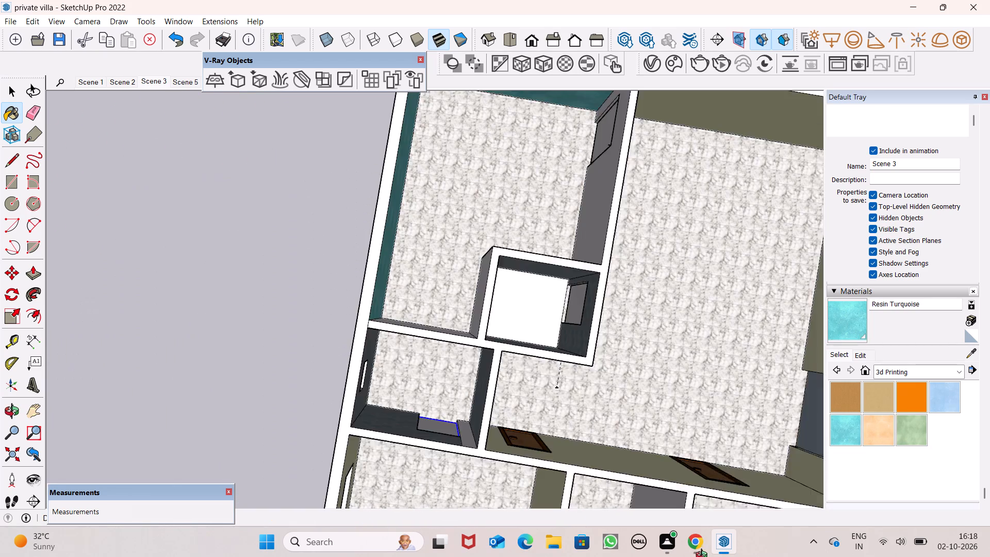
{"action": "middle_click_drag", "start_coordinate": [704, 556], "coordinate": [702, 556]}
{"action": "left_click", "coordinate": [604, 212]}
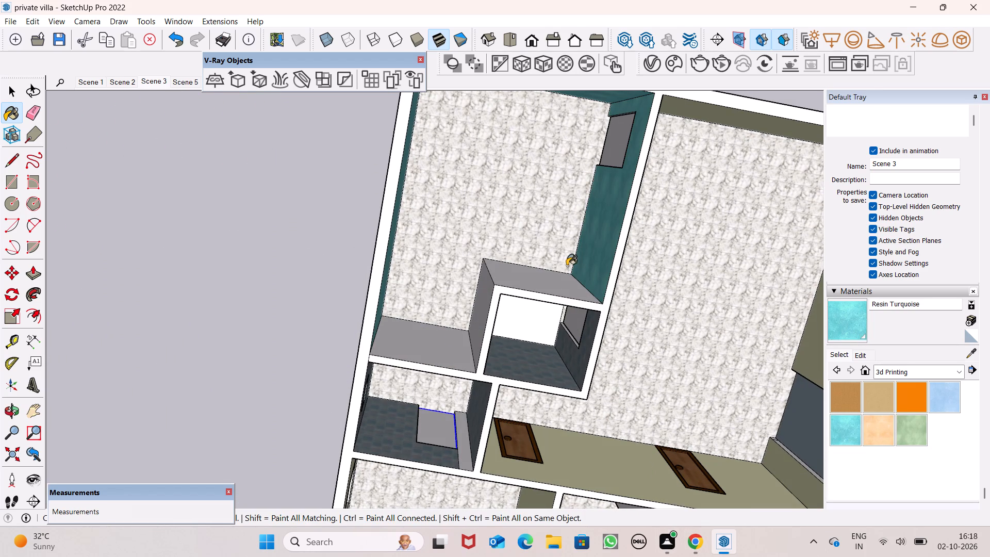
{"action": "left_click", "coordinate": [542, 296]}
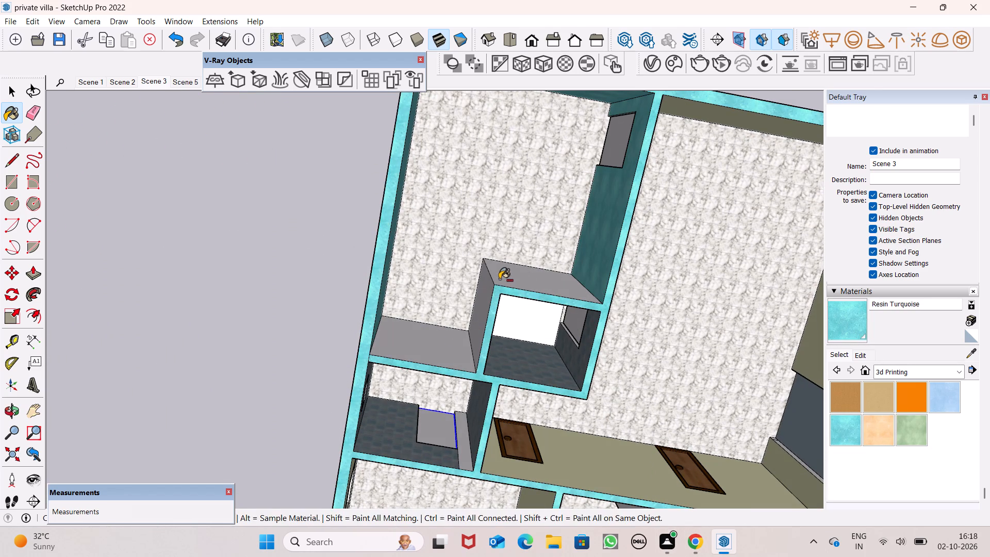
{"action": "key", "text": "ctrl+z"}
{"action": "left_click", "coordinate": [534, 271]}
{"action": "left_click", "coordinate": [511, 282]}
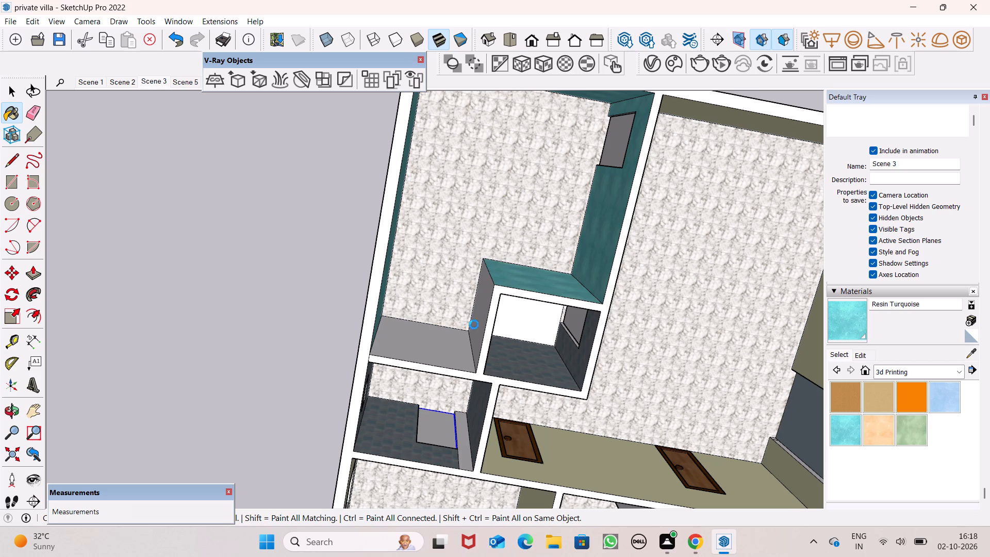
{"action": "left_click", "coordinate": [481, 317]}
{"action": "left_click", "coordinate": [452, 342]}
Paint the front room's wall shared with the hall and its balcony window wall with Resin Turquoise.
{"action": "scroll", "coordinate": [500, 253], "scroll_direction": "down", "scroll_amount": 8}
{"action": "scroll", "coordinate": [564, 207], "scroll_direction": "down", "scroll_amount": 11}
{"action": "scroll", "coordinate": [499, 226], "scroll_direction": "down", "scroll_amount": 12}
{"action": "scroll", "coordinate": [359, 214], "scroll_direction": "down", "scroll_amount": 2}
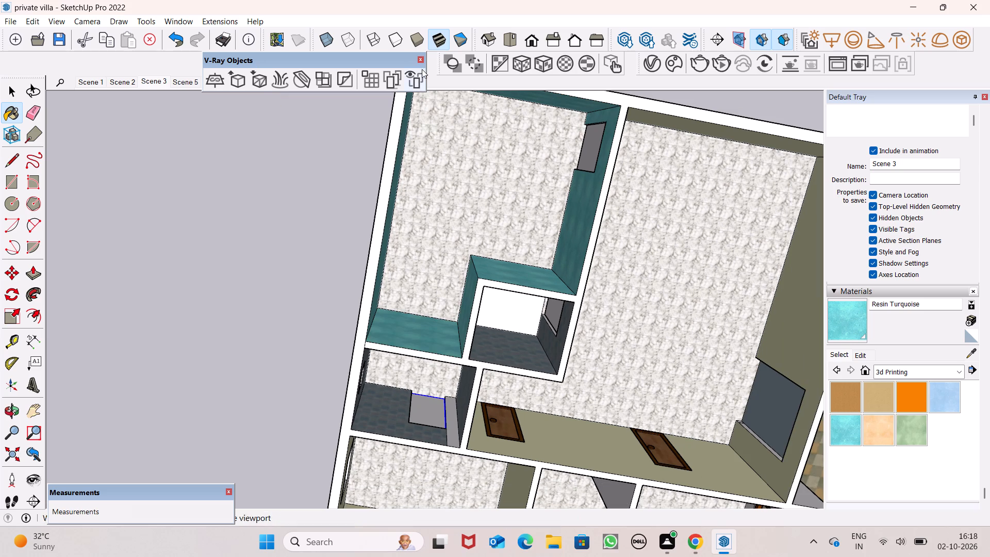
{"action": "scroll", "coordinate": [407, 243], "scroll_direction": "down", "scroll_amount": 19}
{"action": "middle_click_drag", "start_coordinate": [581, 302], "coordinate": [571, 302]}
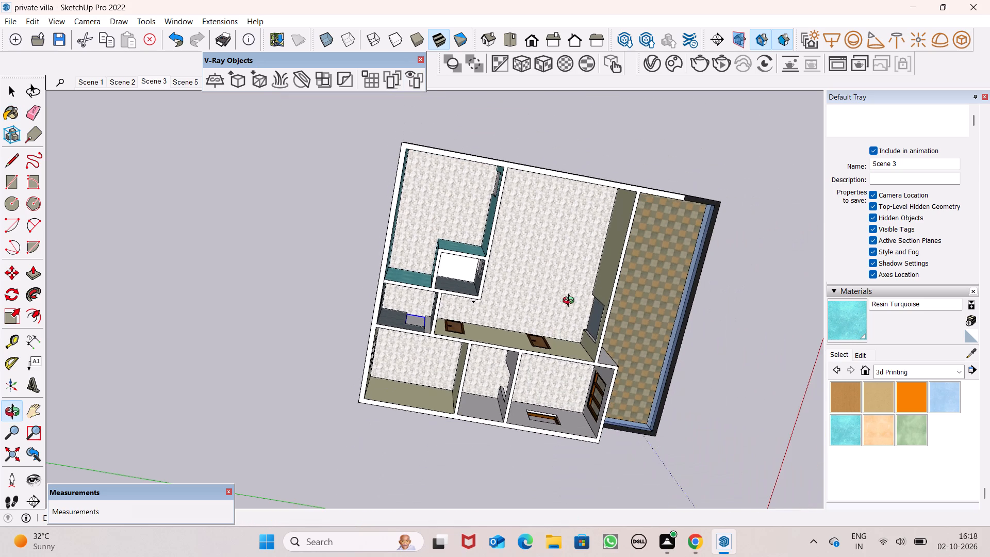
{"action": "middle_click_drag", "start_coordinate": [571, 302], "coordinate": [544, 0]}
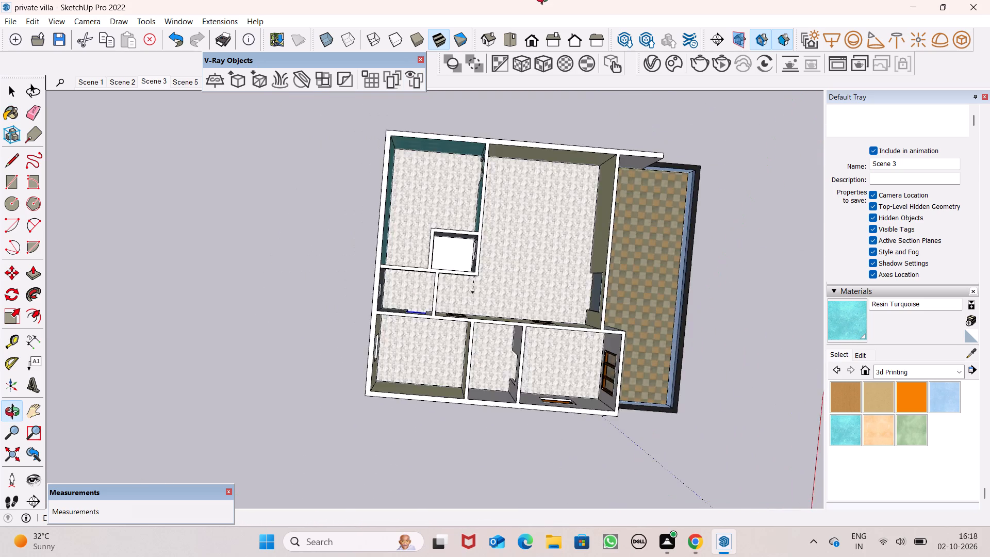
{"action": "middle_click_drag", "start_coordinate": [544, 0], "coordinate": [545, 0]}
{"action": "scroll", "coordinate": [513, 196], "scroll_direction": "down", "scroll_amount": 4}
{"action": "scroll", "coordinate": [546, 281], "scroll_direction": "up", "scroll_amount": 16}
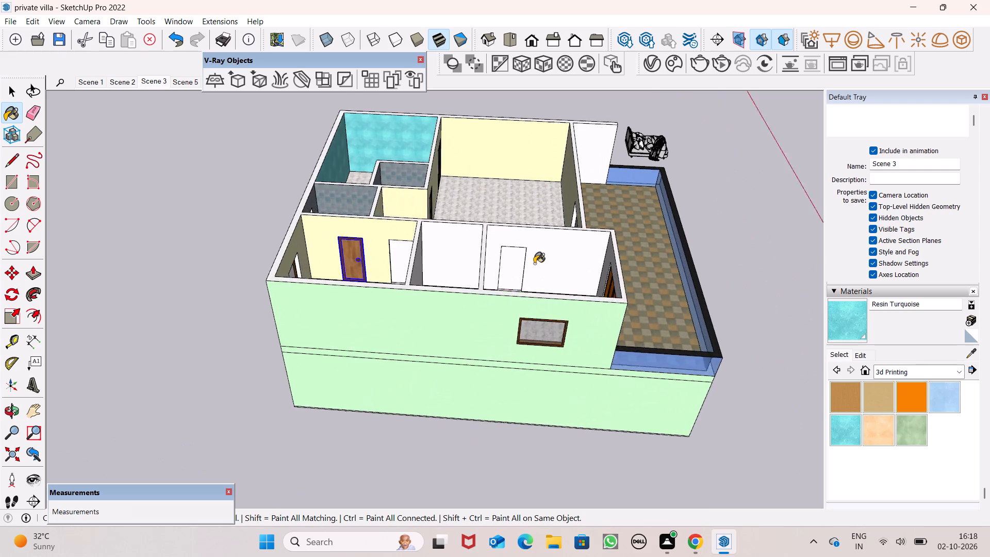
{"action": "scroll", "coordinate": [534, 264], "scroll_direction": "up", "scroll_amount": 1}
{"action": "scroll", "coordinate": [488, 264], "scroll_direction": "up", "scroll_amount": 8}
{"action": "left_click", "coordinate": [567, 212]}
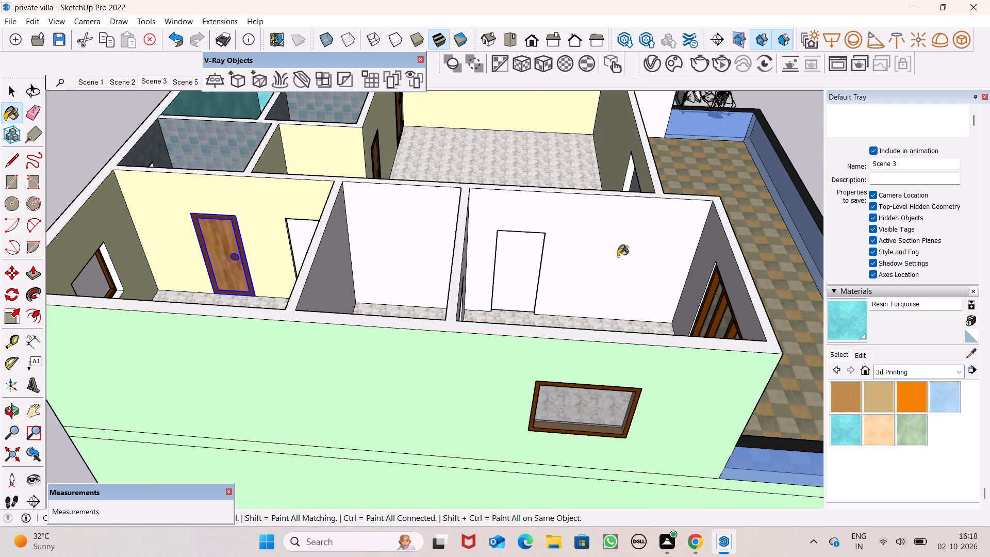
{"action": "scroll", "coordinate": [628, 267], "scroll_direction": "up", "scroll_amount": 1}
{"action": "middle_click_drag", "start_coordinate": [626, 267], "coordinate": [949, 299]}
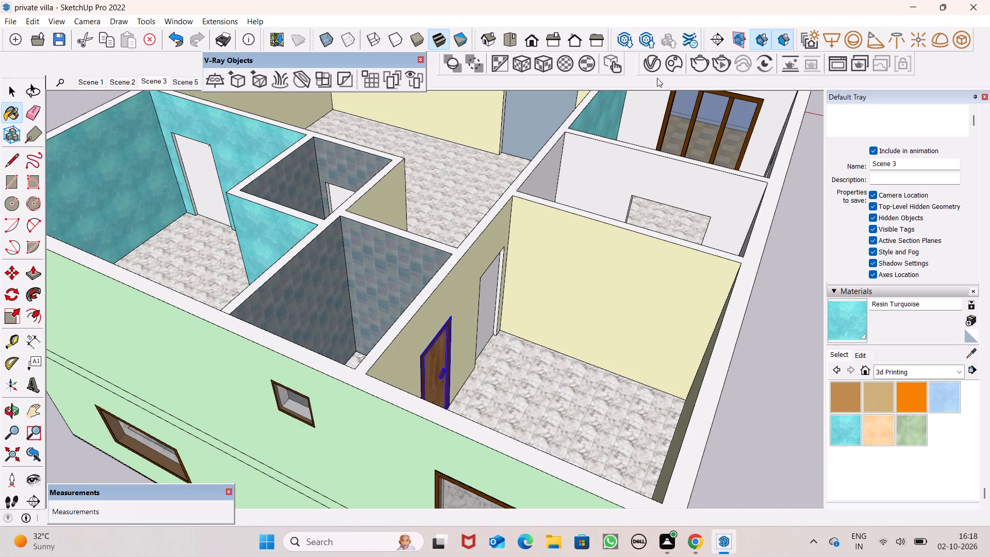
{"action": "left_click", "coordinate": [651, 119]}
Paint the inner face of the front room's outer side wall, around the side window, with Resin Turquoise.
{"action": "middle_click_drag", "start_coordinate": [717, 155], "coordinate": [783, 201]}
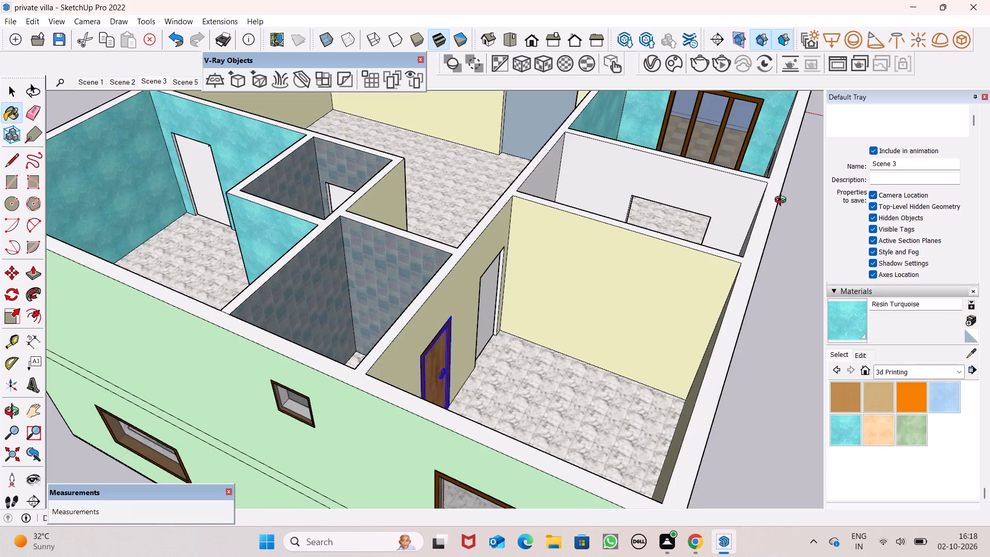
{"action": "middle_click_drag", "start_coordinate": [783, 201], "coordinate": [989, 171]}
{"action": "scroll", "coordinate": [894, 203], "scroll_direction": "up", "scroll_amount": 1}
{"action": "scroll", "coordinate": [601, 151], "scroll_direction": "down", "scroll_amount": 6}
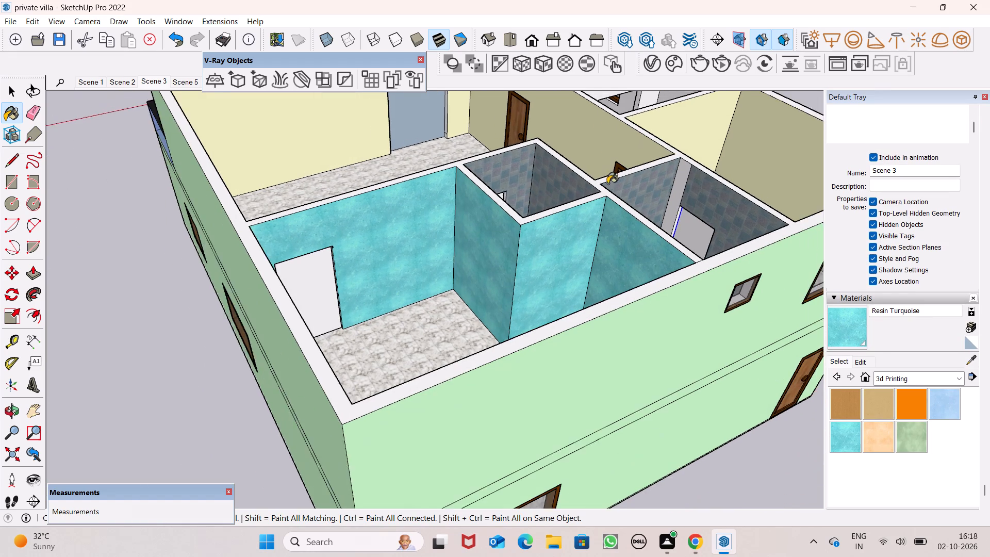
{"action": "scroll", "coordinate": [607, 184], "scroll_direction": "down", "scroll_amount": 20}
{"action": "scroll", "coordinate": [607, 184], "scroll_direction": "down", "scroll_amount": 20}
{"action": "scroll", "coordinate": [607, 184], "scroll_direction": "down", "scroll_amount": 1}
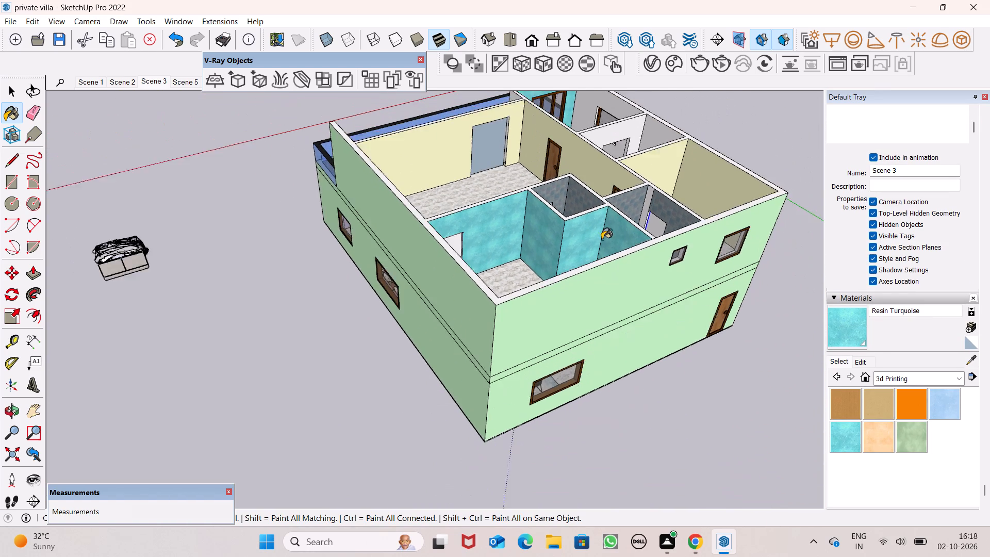
{"action": "scroll", "coordinate": [602, 239], "scroll_direction": "down", "scroll_amount": 8}
{"action": "scroll", "coordinate": [576, 112], "scroll_direction": "up", "scroll_amount": 17}
{"action": "middle_click", "coordinate": [593, 124]}
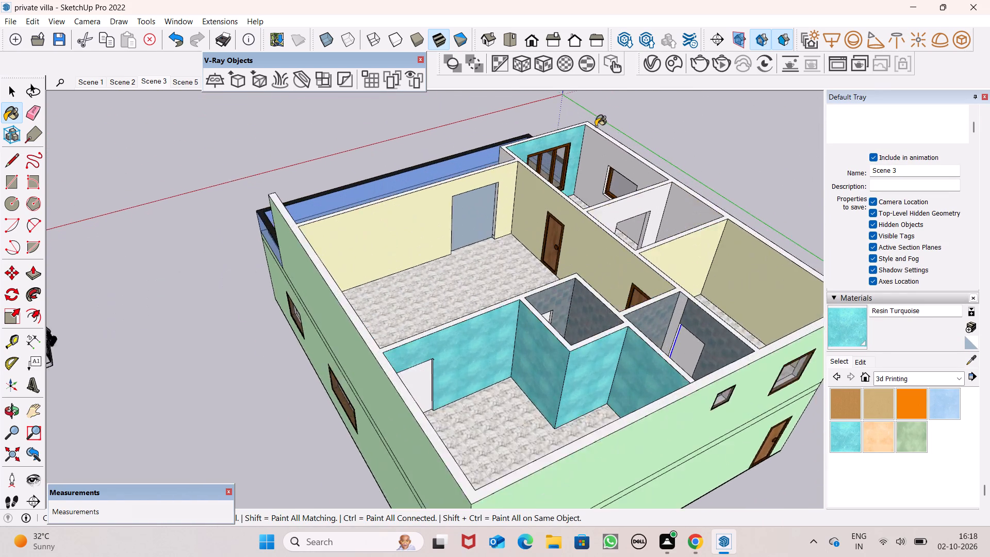
{"action": "scroll", "coordinate": [626, 141], "scroll_direction": "up", "scroll_amount": 6}
{"action": "scroll", "coordinate": [628, 138], "scroll_direction": "down", "scroll_amount": 1}
{"action": "scroll", "coordinate": [628, 138], "scroll_direction": "up", "scroll_amount": 9}
{"action": "scroll", "coordinate": [651, 177], "scroll_direction": "up", "scroll_amount": 6}
{"action": "middle_click", "coordinate": [651, 177]}
{"action": "left_click", "coordinate": [657, 188]}
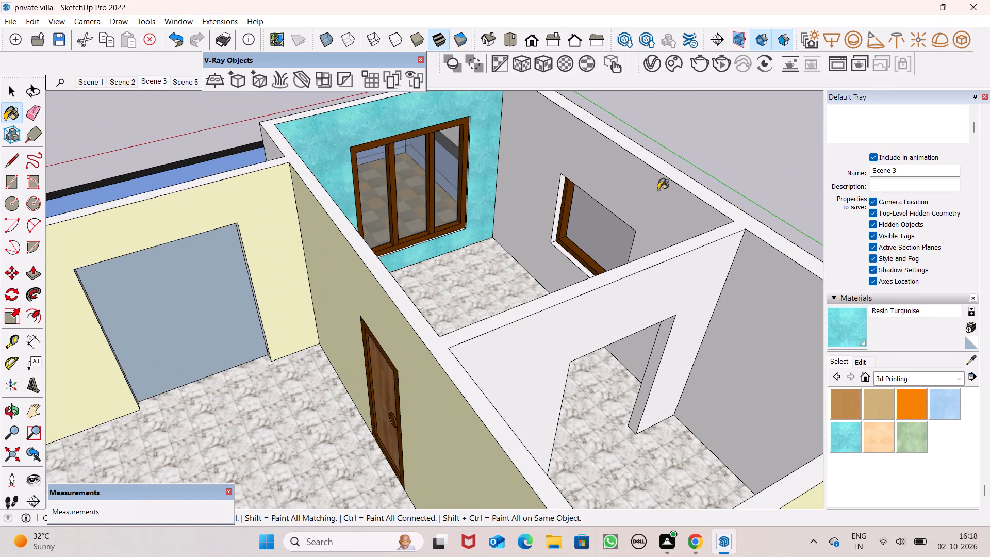
Paint the front room's partition wall around the open doorway with Resin Turquoise.
{"action": "scroll", "coordinate": [652, 175], "scroll_direction": "down", "scroll_amount": 20}
{"action": "scroll", "coordinate": [652, 175], "scroll_direction": "down", "scroll_amount": 6}
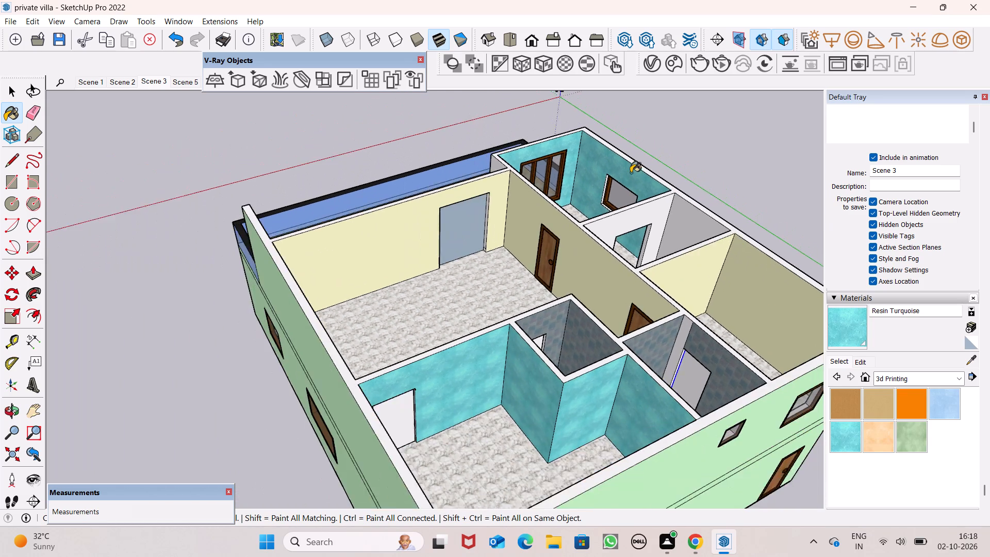
{"action": "scroll", "coordinate": [631, 173], "scroll_direction": "down", "scroll_amount": 6}
{"action": "scroll", "coordinate": [674, 252], "scroll_direction": "up", "scroll_amount": 8}
{"action": "scroll", "coordinate": [703, 300], "scroll_direction": "up", "scroll_amount": 13}
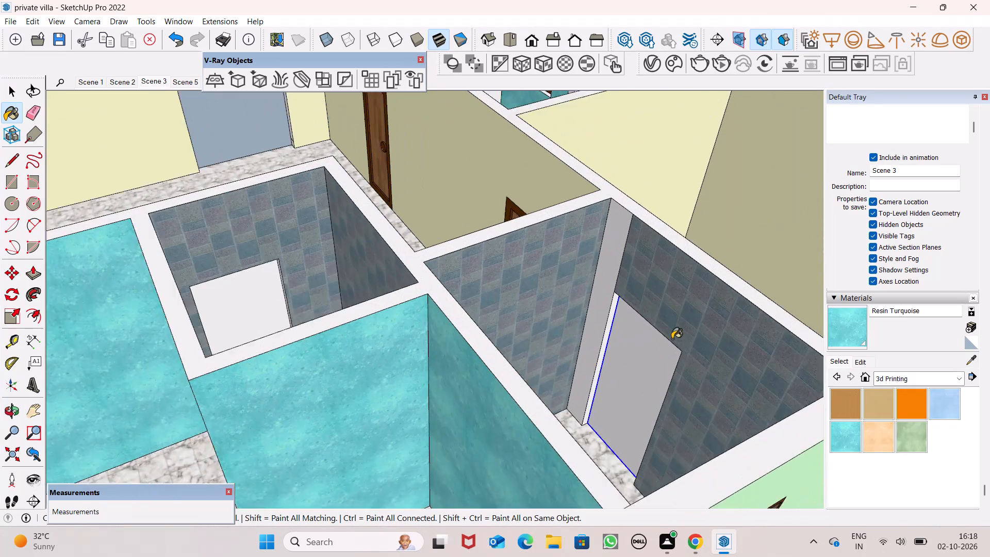
{"action": "scroll", "coordinate": [672, 339], "scroll_direction": "up", "scroll_amount": 2}
{"action": "scroll", "coordinate": [621, 312], "scroll_direction": "up", "scroll_amount": 1}
{"action": "middle_click_drag", "start_coordinate": [620, 311], "coordinate": [646, 358]}
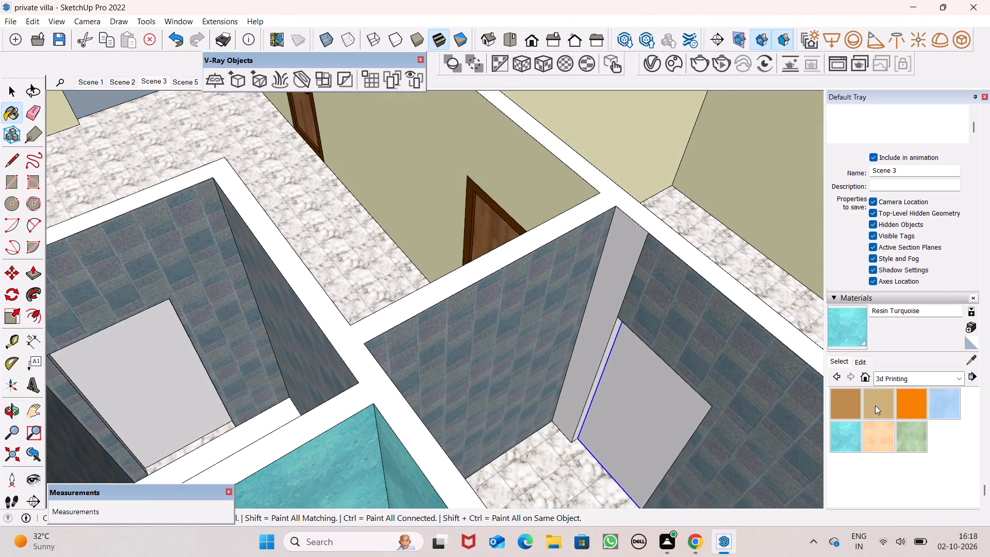
{"action": "scroll", "coordinate": [180, 235], "scroll_direction": "up", "scroll_amount": 1}
{"action": "middle_click_drag", "start_coordinate": [180, 234], "coordinate": [666, 220]}
{"action": "scroll", "coordinate": [567, 269], "scroll_direction": "down", "scroll_amount": 5}
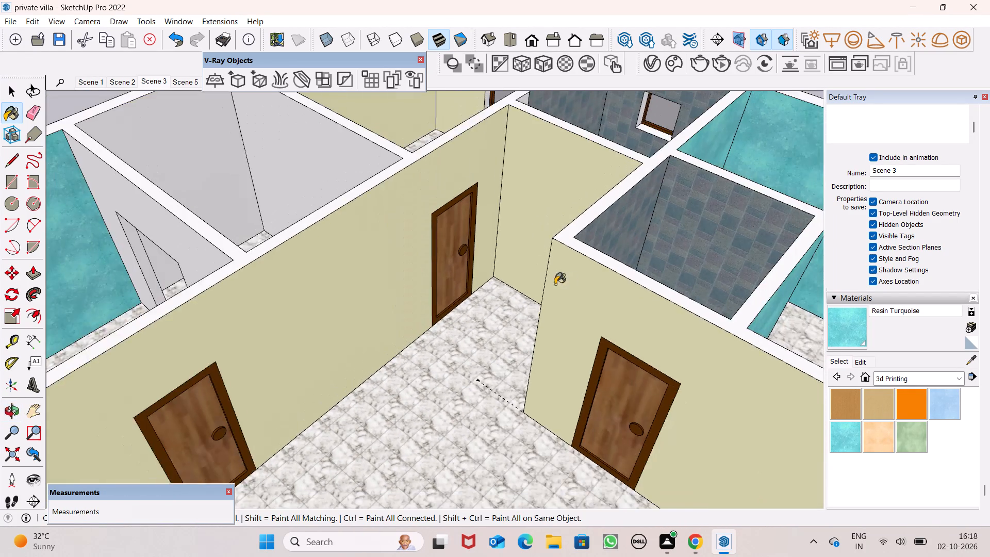
{"action": "scroll", "coordinate": [555, 284], "scroll_direction": "down", "scroll_amount": 7}
{"action": "scroll", "coordinate": [241, 198], "scroll_direction": "up", "scroll_amount": 8}
{"action": "left_click", "coordinate": [289, 219]}
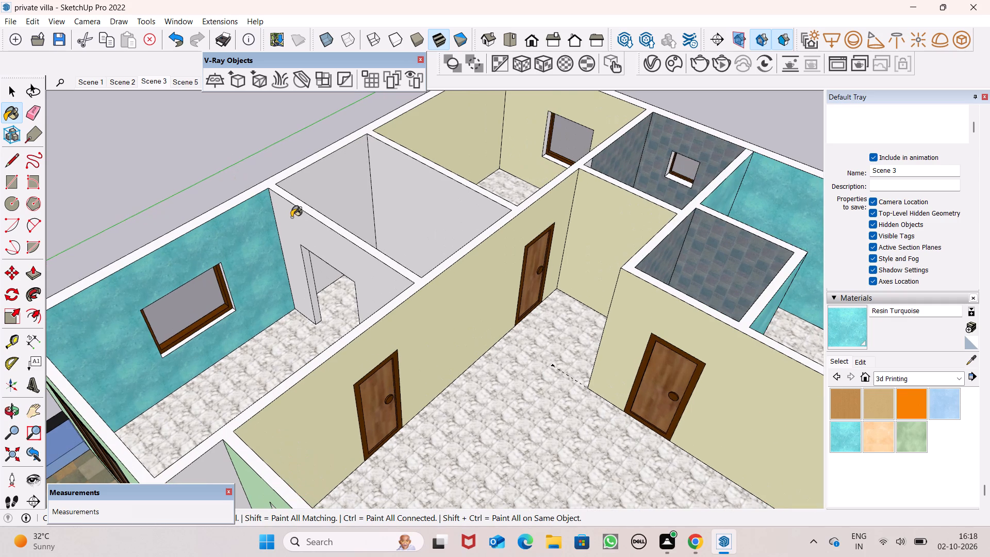
Paint the top faces of the upper floor's walls with Color E01 from the Colors collection.
{"action": "left_click", "coordinate": [955, 379]}
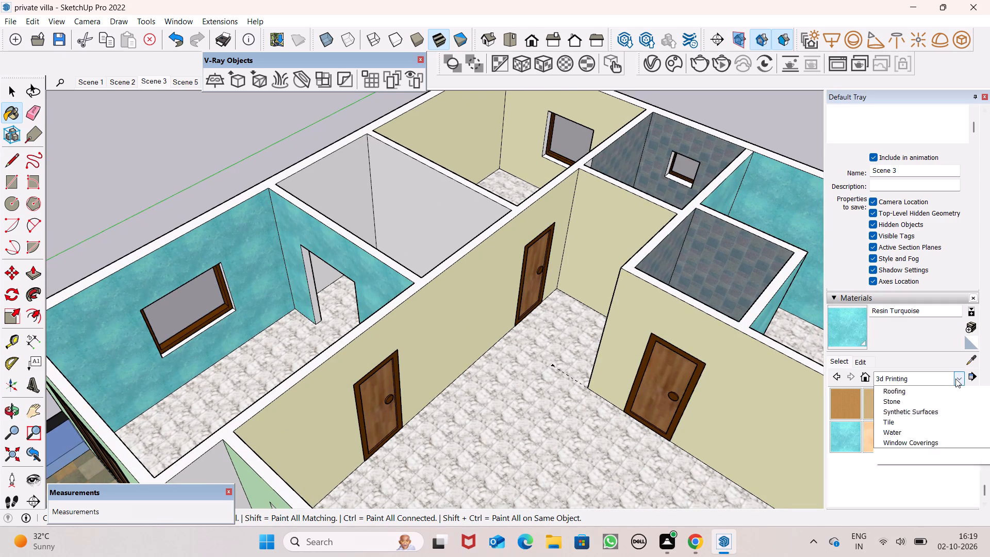
{"action": "left_click", "coordinate": [926, 434]}
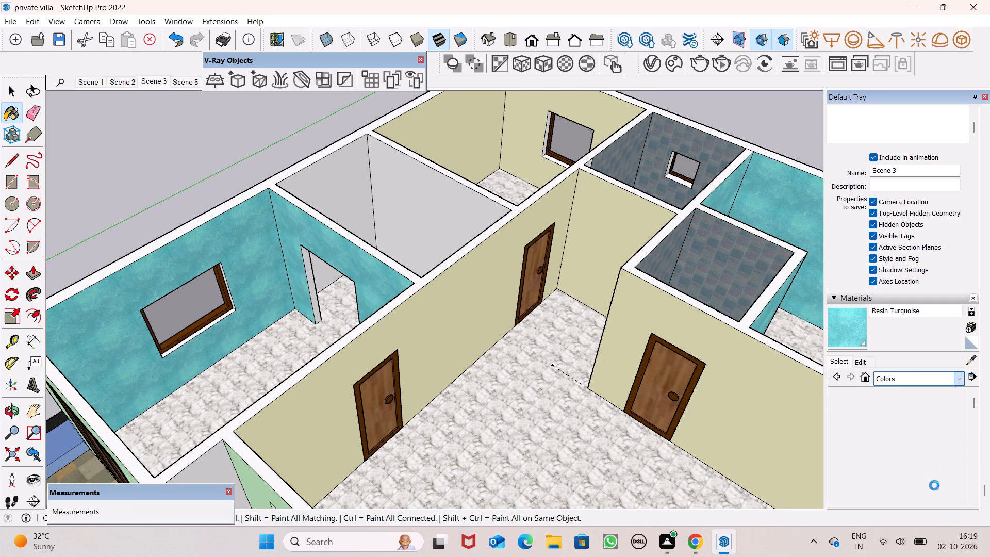
{"action": "scroll", "coordinate": [899, 445], "scroll_direction": "down", "scroll_amount": 19}
{"action": "scroll", "coordinate": [910, 439], "scroll_direction": "up", "scroll_amount": 1}
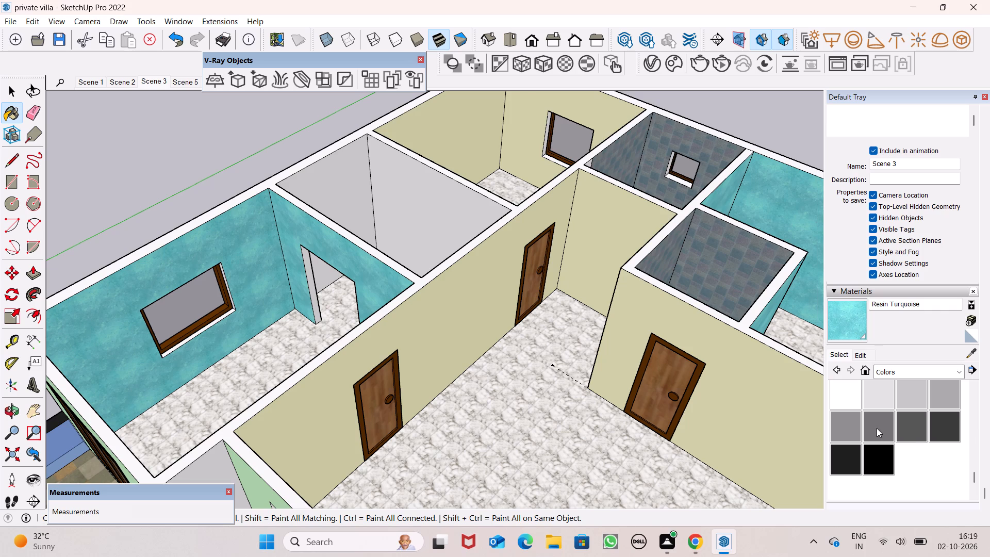
{"action": "scroll", "coordinate": [877, 428], "scroll_direction": "up", "scroll_amount": 9}
{"action": "left_click", "coordinate": [840, 428]}
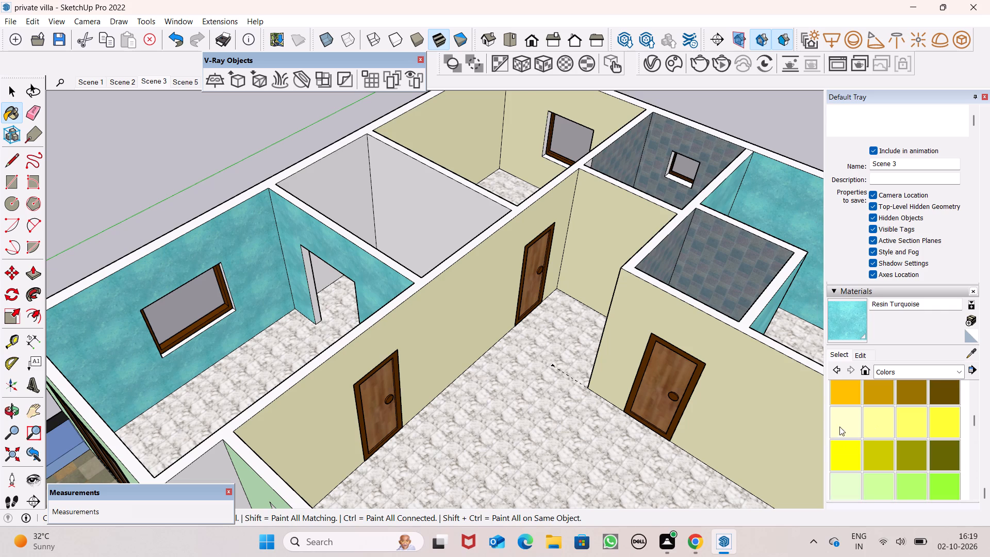
{"action": "left_click", "coordinate": [743, 324]}
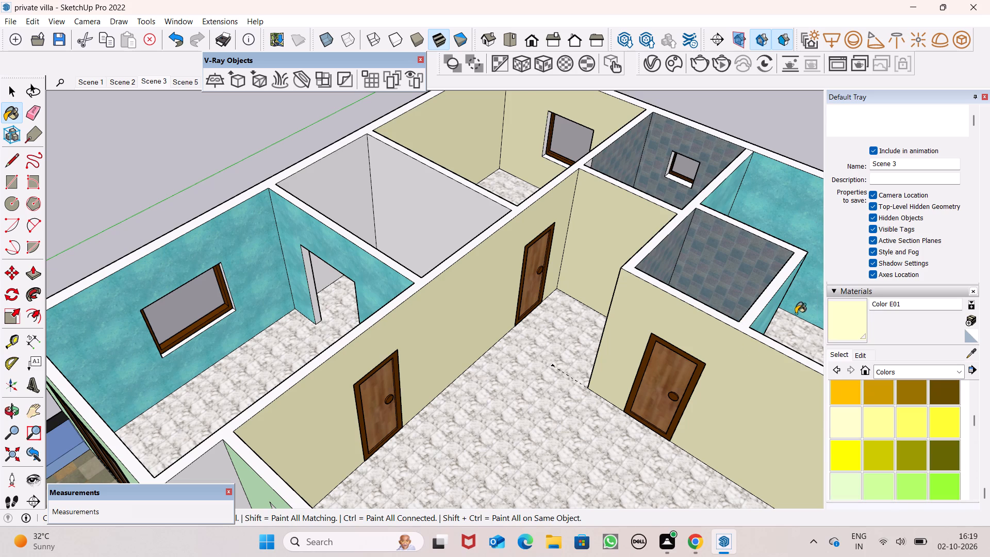
Paint the inner walls of the middle room between the rear room and the turquoise front room with Color E01.
{"action": "scroll", "coordinate": [796, 382], "scroll_direction": "down", "scroll_amount": 2}
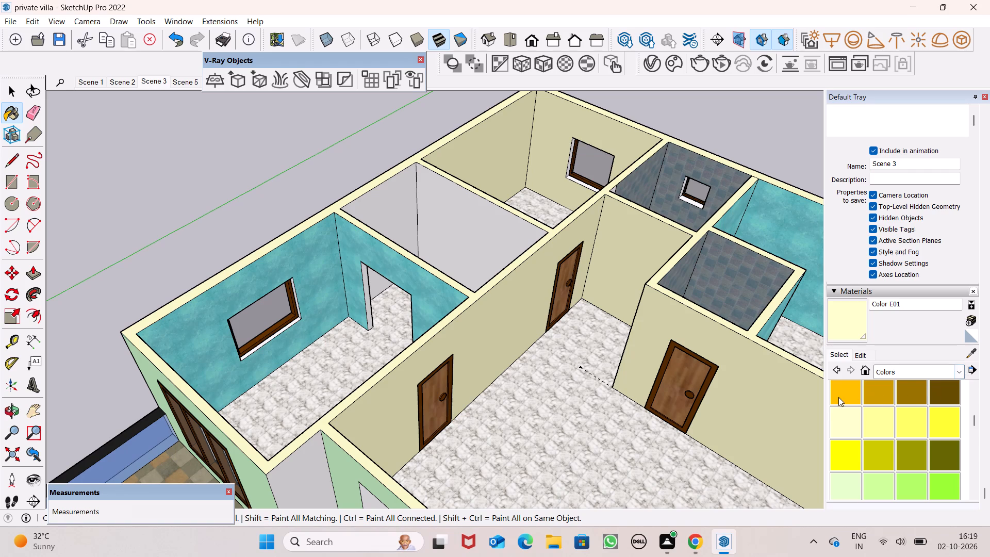
{"action": "left_click", "coordinate": [846, 428]}
{"action": "left_click", "coordinate": [479, 230]}
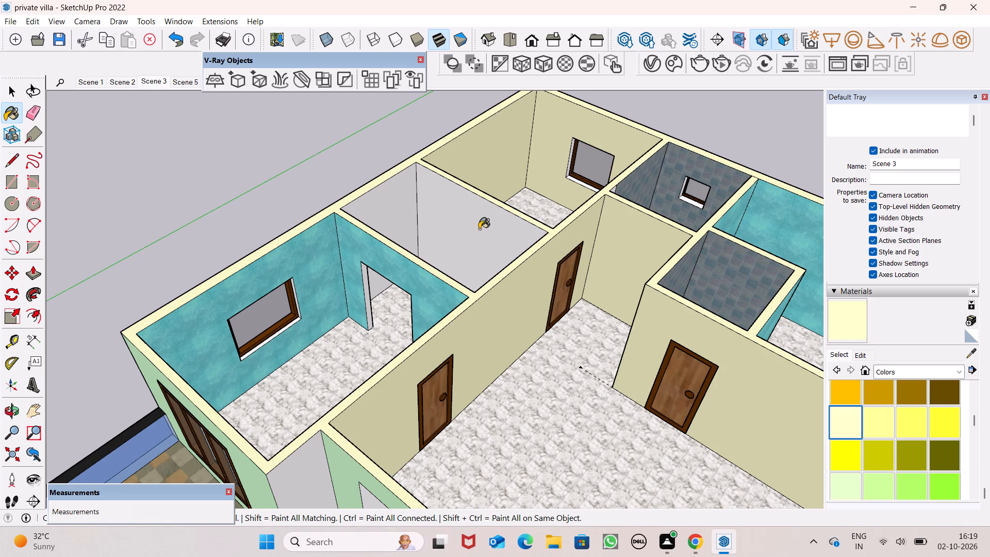
{"action": "left_click", "coordinate": [376, 211]}
{"action": "middle_click_drag", "start_coordinate": [442, 259], "coordinate": [442, 260]}
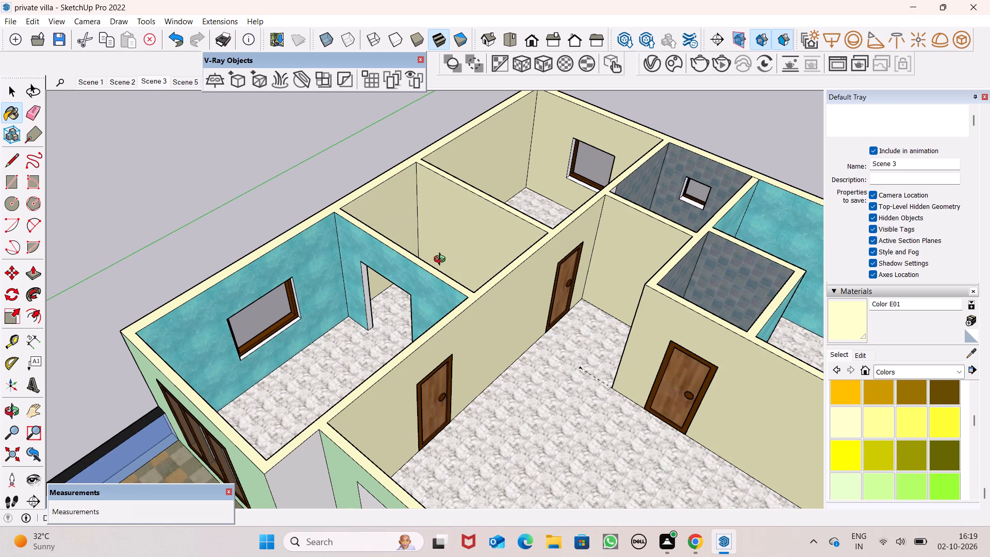
{"action": "middle_click_drag", "start_coordinate": [442, 260], "coordinate": [447, 266]}
{"action": "middle_click_drag", "start_coordinate": [458, 277], "coordinate": [728, 352]}
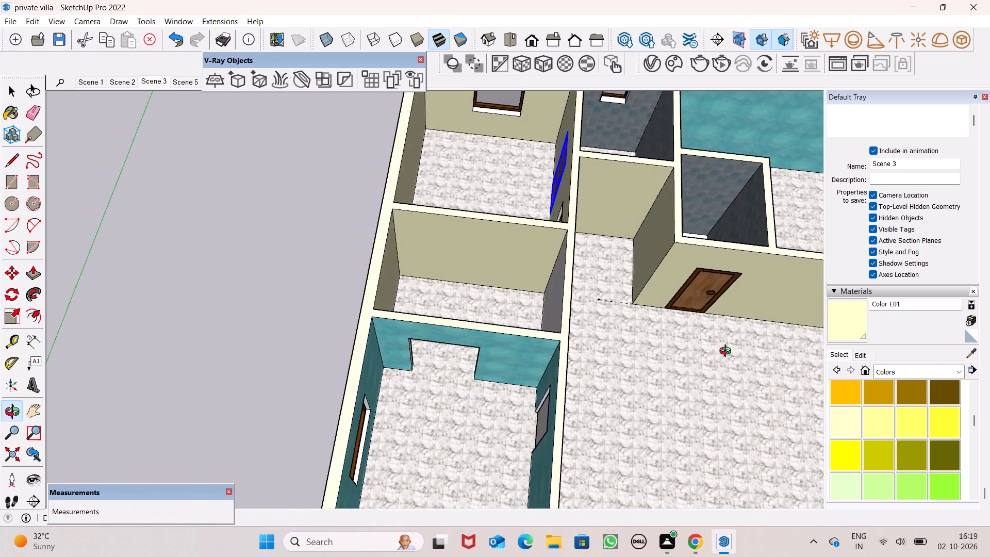
{"action": "middle_click_drag", "start_coordinate": [728, 352], "coordinate": [725, 329]}
{"action": "scroll", "coordinate": [560, 260], "scroll_direction": "up", "scroll_amount": 7}
{"action": "left_click", "coordinate": [556, 243]}
{"action": "scroll", "coordinate": [592, 249], "scroll_direction": "down", "scroll_amount": 4}
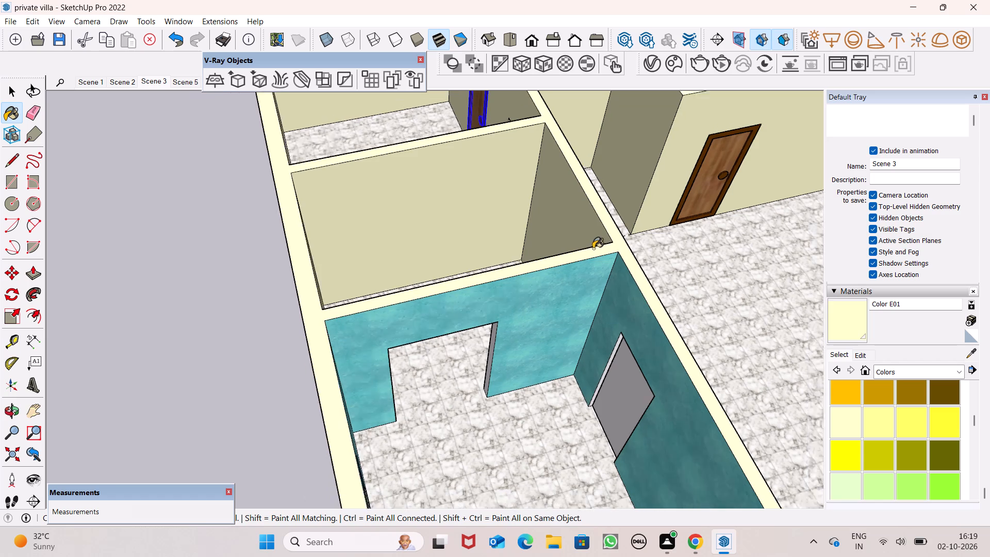
{"action": "scroll", "coordinate": [593, 249], "scroll_direction": "down", "scroll_amount": 17}
{"action": "middle_click_drag", "start_coordinate": [654, 282], "coordinate": [530, 324]}
{"action": "scroll", "coordinate": [530, 316], "scroll_direction": "up", "scroll_amount": 1}
{"action": "scroll", "coordinate": [530, 316], "scroll_direction": "down", "scroll_amount": 10}
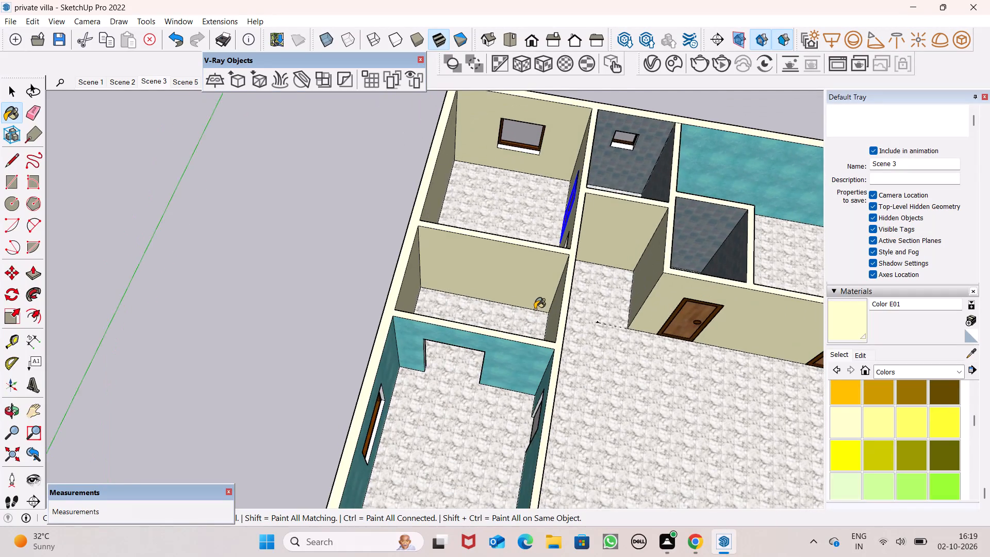
{"action": "scroll", "coordinate": [535, 309], "scroll_direction": "down", "scroll_amount": 4}
{"action": "left_click", "coordinate": [322, 295]}
{"action": "key", "text": "space"}
{"action": "left_click", "coordinate": [322, 293]}
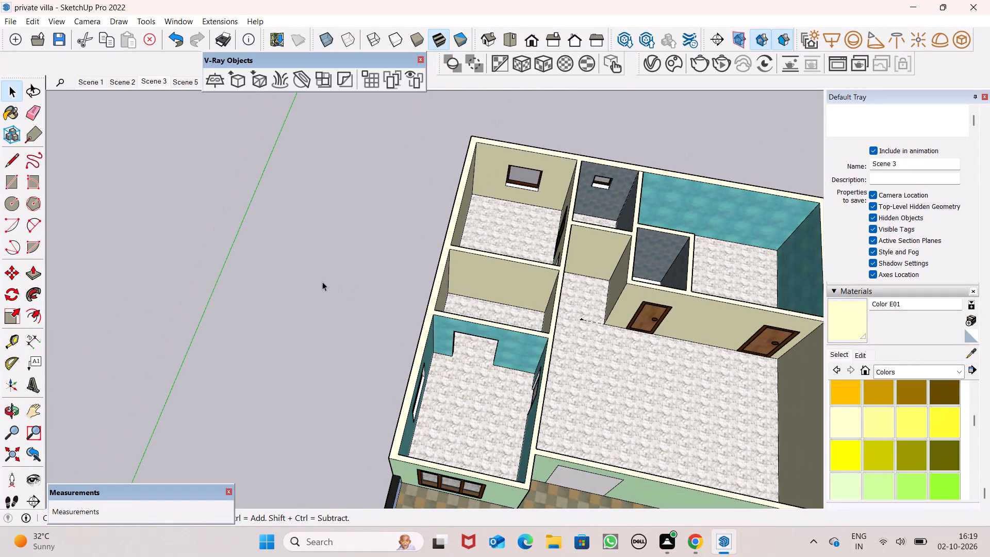
Erase the bottom edge of the white panel in the hall's balcony doorway to open the doorway.
{"action": "scroll", "coordinate": [429, 244], "scroll_direction": "down", "scroll_amount": 14}
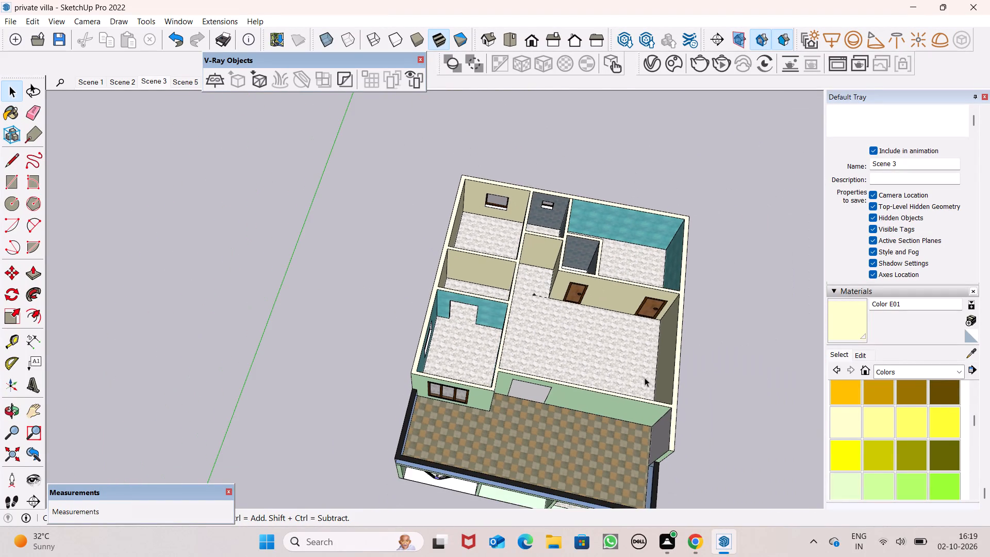
{"action": "scroll", "coordinate": [639, 362], "scroll_direction": "down", "scroll_amount": 5}
{"action": "scroll", "coordinate": [681, 368], "scroll_direction": "down", "scroll_amount": 5}
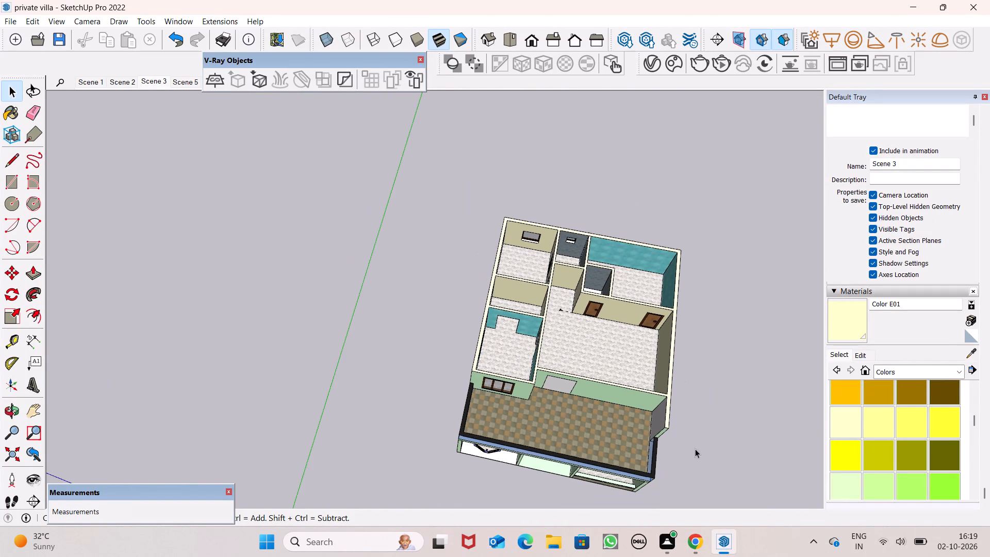
{"action": "middle_click_drag", "start_coordinate": [694, 450], "coordinate": [650, 323]}
{"action": "scroll", "coordinate": [568, 388], "scroll_direction": "up", "scroll_amount": 14}
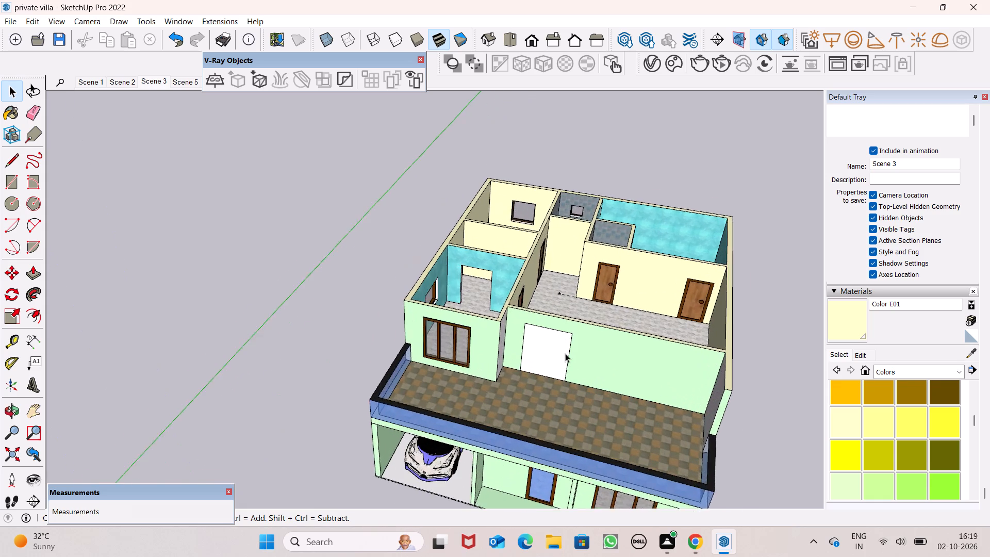
{"action": "scroll", "coordinate": [565, 353], "scroll_direction": "up", "scroll_amount": 20}
{"action": "scroll", "coordinate": [565, 353], "scroll_direction": "up", "scroll_amount": 4}
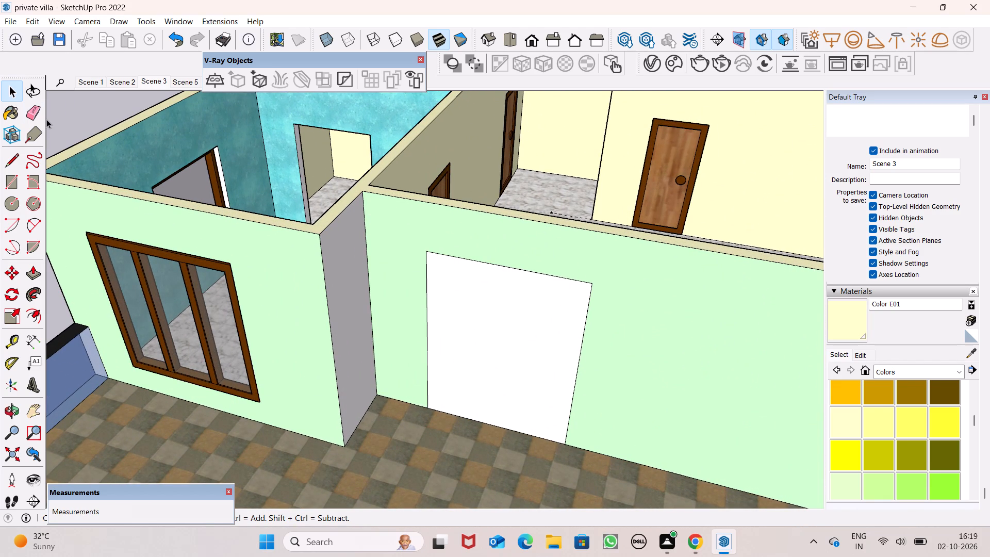
{"action": "left_click", "coordinate": [35, 114]}
{"action": "left_click_drag", "start_coordinate": [451, 403], "coordinate": [455, 416]}
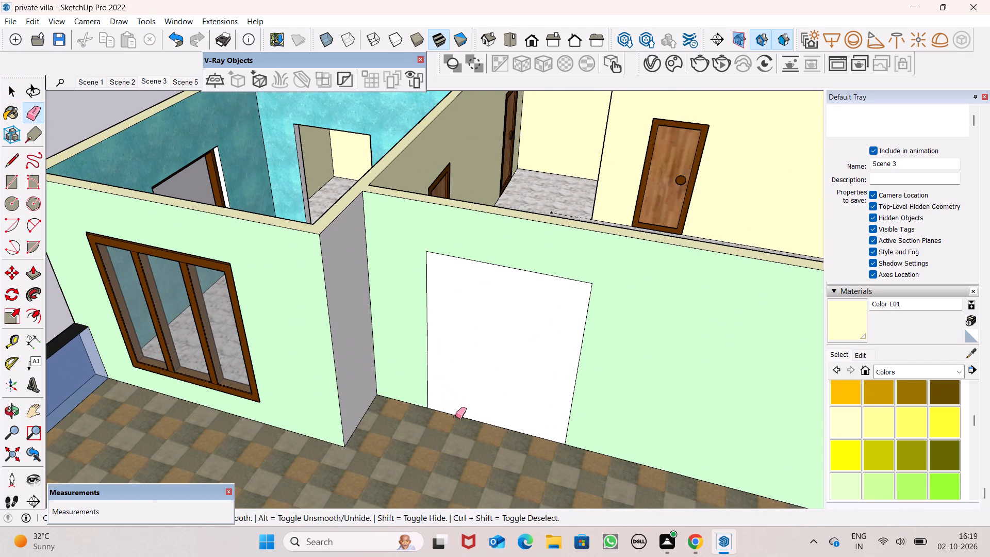
{"action": "left_click_drag", "start_coordinate": [455, 416], "coordinate": [453, 417]}
{"action": "key", "text": "space"}
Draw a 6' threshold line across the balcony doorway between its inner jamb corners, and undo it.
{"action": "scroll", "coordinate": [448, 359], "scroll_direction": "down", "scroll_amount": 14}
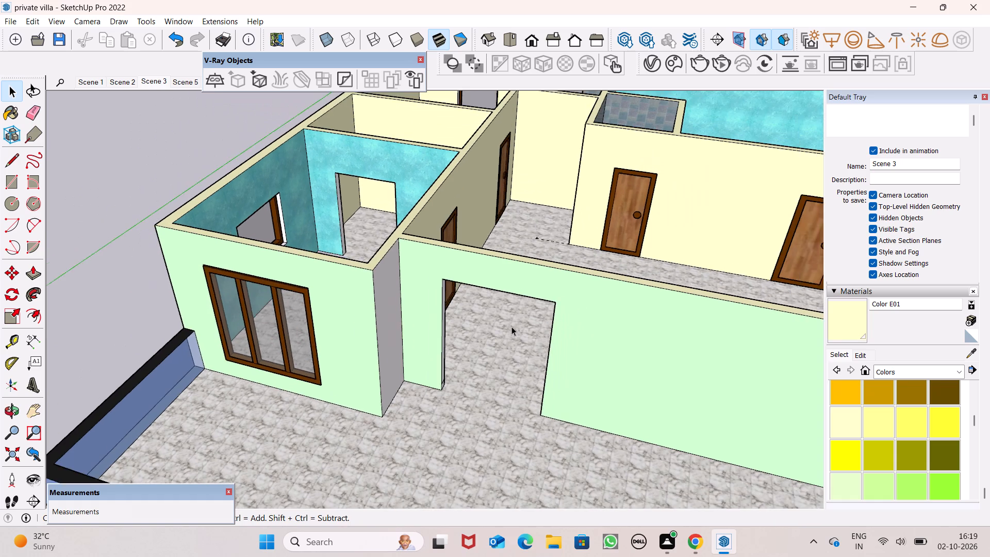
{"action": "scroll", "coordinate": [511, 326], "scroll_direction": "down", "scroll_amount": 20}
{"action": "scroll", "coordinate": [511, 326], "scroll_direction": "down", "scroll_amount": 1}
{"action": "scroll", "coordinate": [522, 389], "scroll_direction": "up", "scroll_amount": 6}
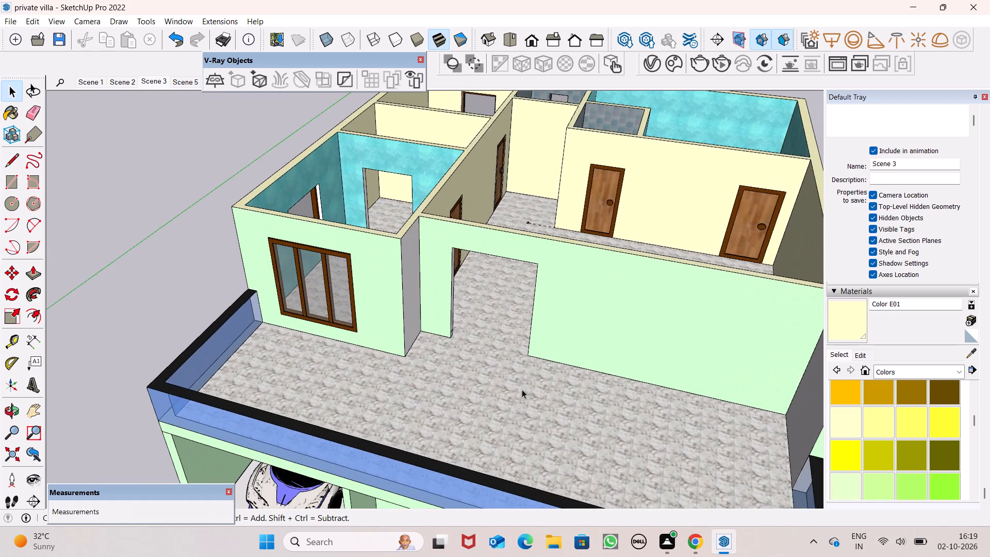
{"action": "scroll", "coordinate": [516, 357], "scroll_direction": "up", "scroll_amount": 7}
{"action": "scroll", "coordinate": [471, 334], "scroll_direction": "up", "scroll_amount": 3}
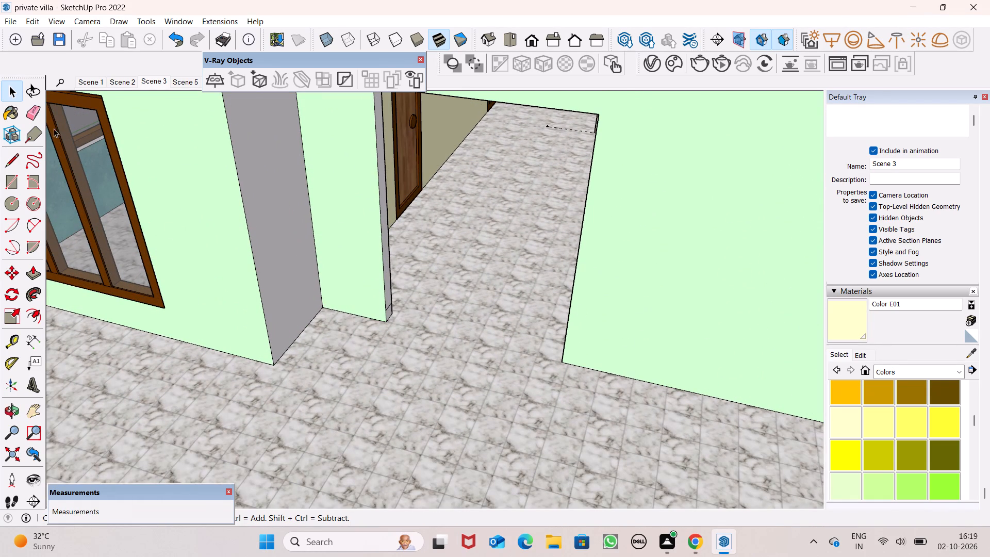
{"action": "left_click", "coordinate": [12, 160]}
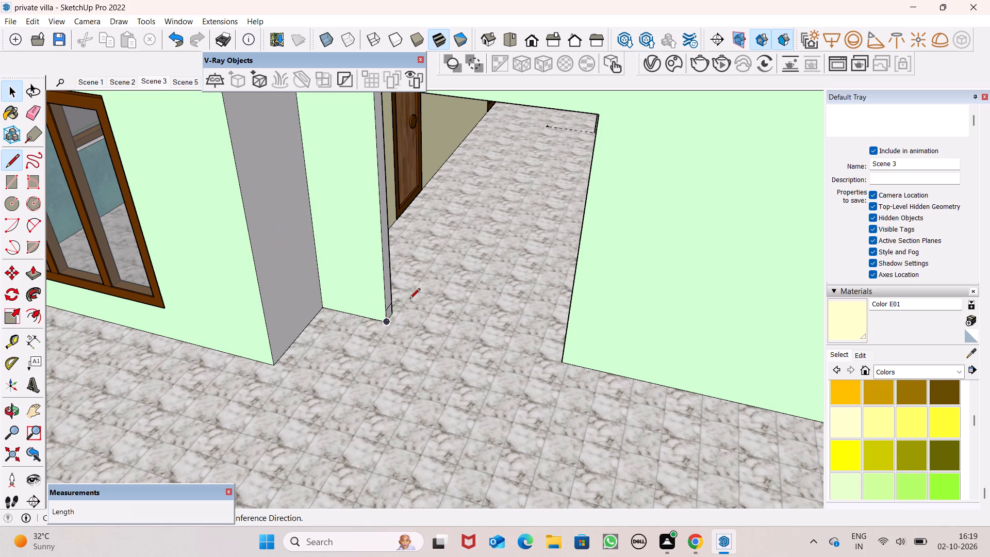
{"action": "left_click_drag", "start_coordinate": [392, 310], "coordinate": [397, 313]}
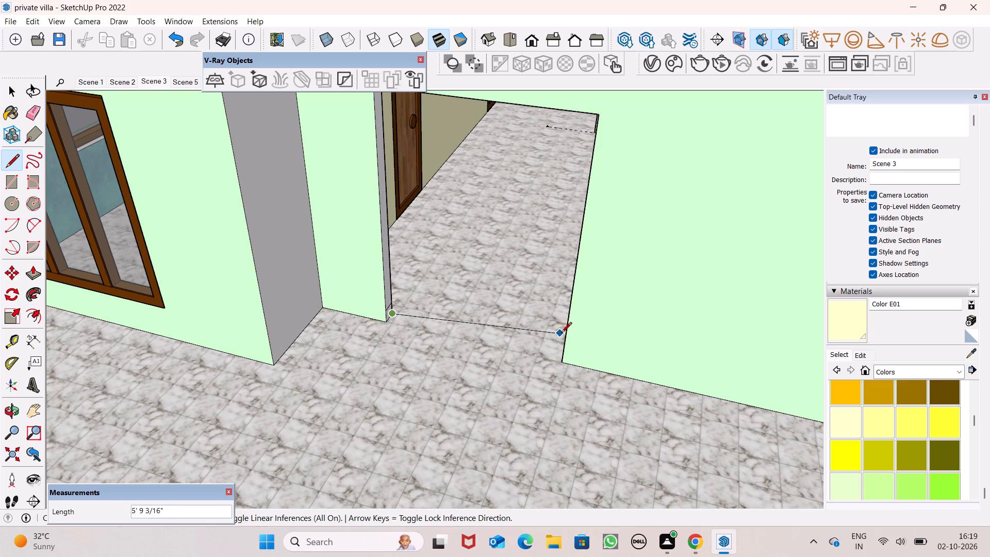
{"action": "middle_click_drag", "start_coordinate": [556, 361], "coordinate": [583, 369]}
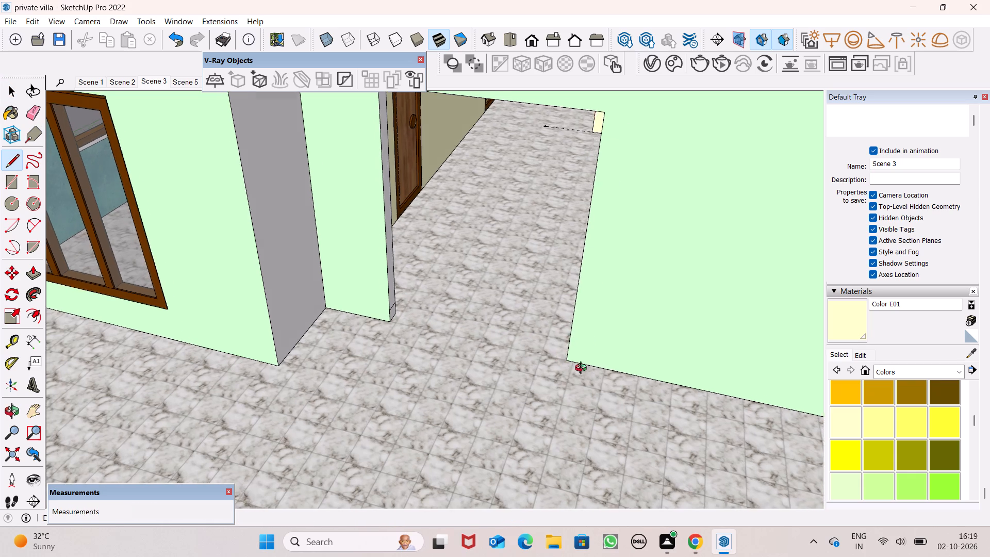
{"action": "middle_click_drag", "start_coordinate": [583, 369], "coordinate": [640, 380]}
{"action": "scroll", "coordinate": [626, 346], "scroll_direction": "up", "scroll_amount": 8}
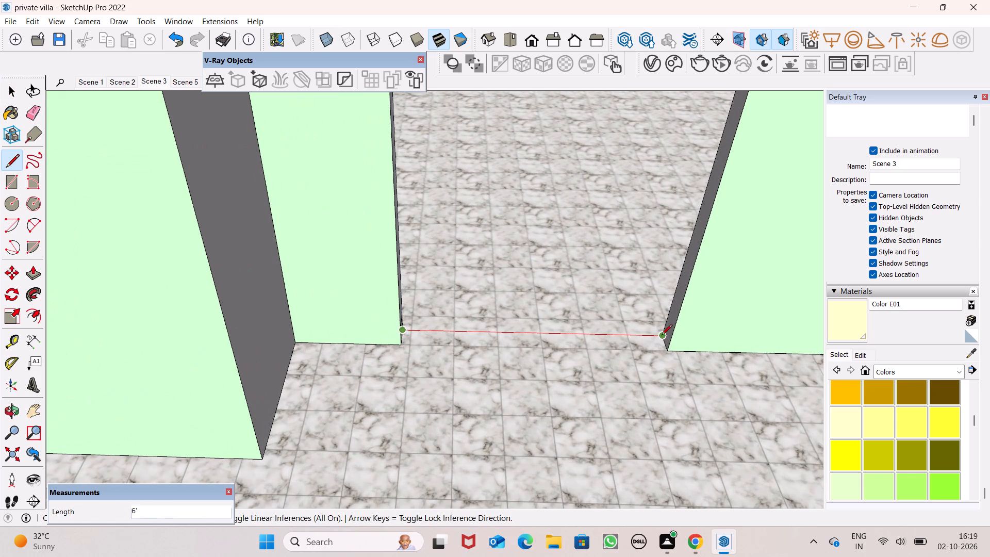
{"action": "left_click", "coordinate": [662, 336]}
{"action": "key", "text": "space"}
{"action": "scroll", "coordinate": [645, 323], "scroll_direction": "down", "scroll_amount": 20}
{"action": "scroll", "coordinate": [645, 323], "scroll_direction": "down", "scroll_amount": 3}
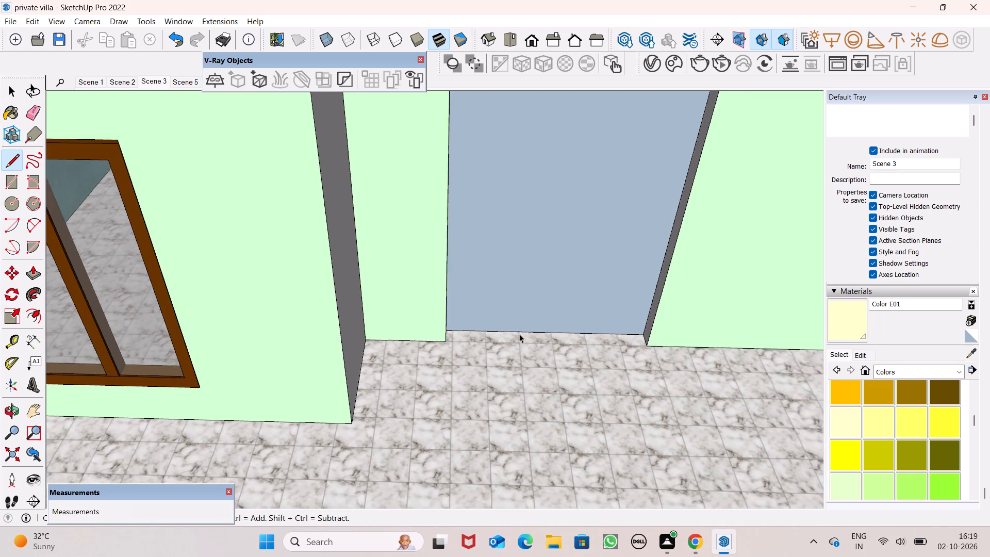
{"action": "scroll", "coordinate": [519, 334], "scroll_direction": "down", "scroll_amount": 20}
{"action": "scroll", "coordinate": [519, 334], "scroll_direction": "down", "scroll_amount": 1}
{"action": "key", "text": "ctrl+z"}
Move the bed standing beside the villa into the upper floor's rear corner bedroom with the cream walls.
{"action": "scroll", "coordinate": [528, 351], "scroll_direction": "down", "scroll_amount": 7}
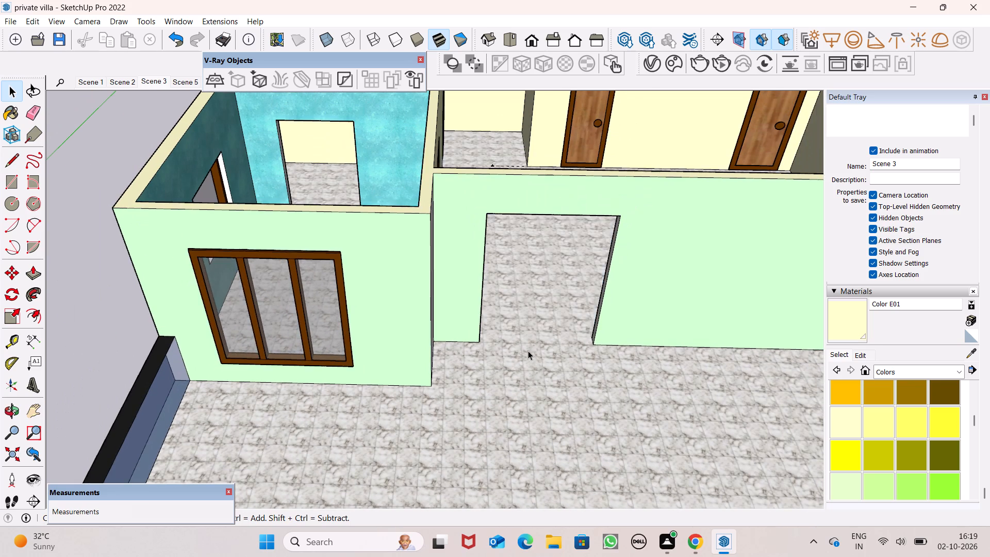
{"action": "scroll", "coordinate": [528, 351], "scroll_direction": "down", "scroll_amount": 9}
{"action": "middle_click_drag", "start_coordinate": [557, 331], "coordinate": [527, 315]}
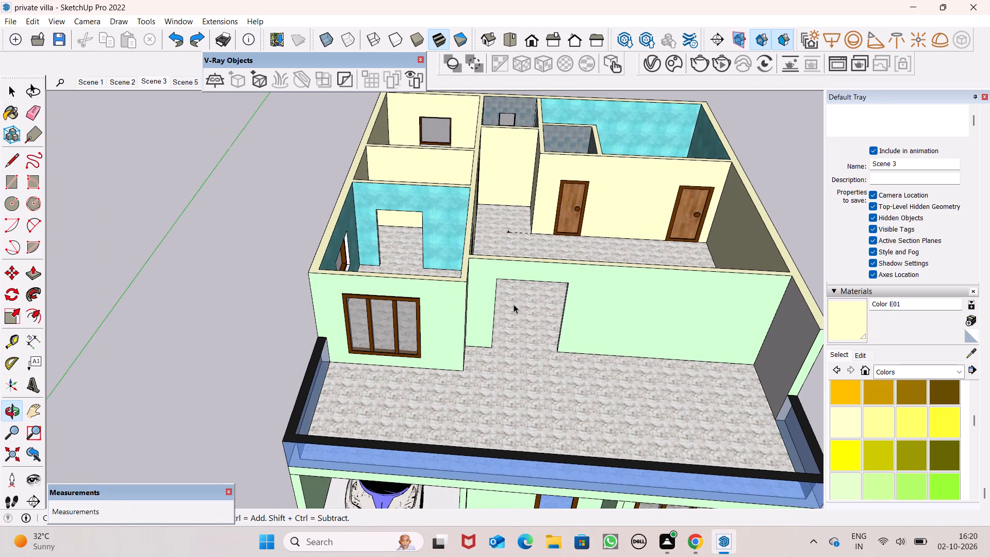
{"action": "scroll", "coordinate": [514, 304], "scroll_direction": "down", "scroll_amount": 7}
{"action": "scroll", "coordinate": [513, 304], "scroll_direction": "up", "scroll_amount": 1}
{"action": "scroll", "coordinate": [513, 304], "scroll_direction": "down", "scroll_amount": 4}
{"action": "scroll", "coordinate": [556, 315], "scroll_direction": "down", "scroll_amount": 5}
{"action": "scroll", "coordinate": [709, 289], "scroll_direction": "down", "scroll_amount": 2}
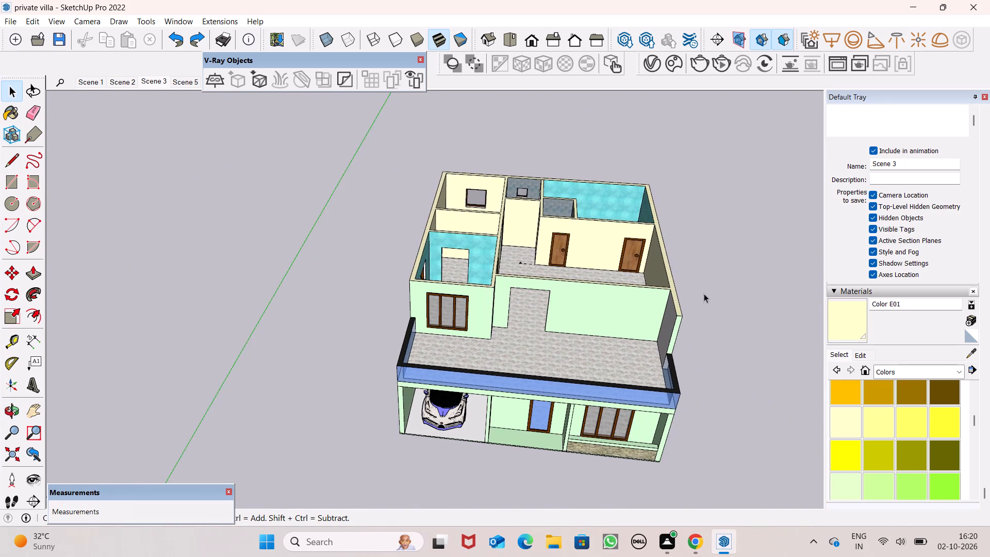
{"action": "scroll", "coordinate": [704, 293], "scroll_direction": "down", "scroll_amount": 17}
{"action": "left_click", "coordinate": [685, 381]}
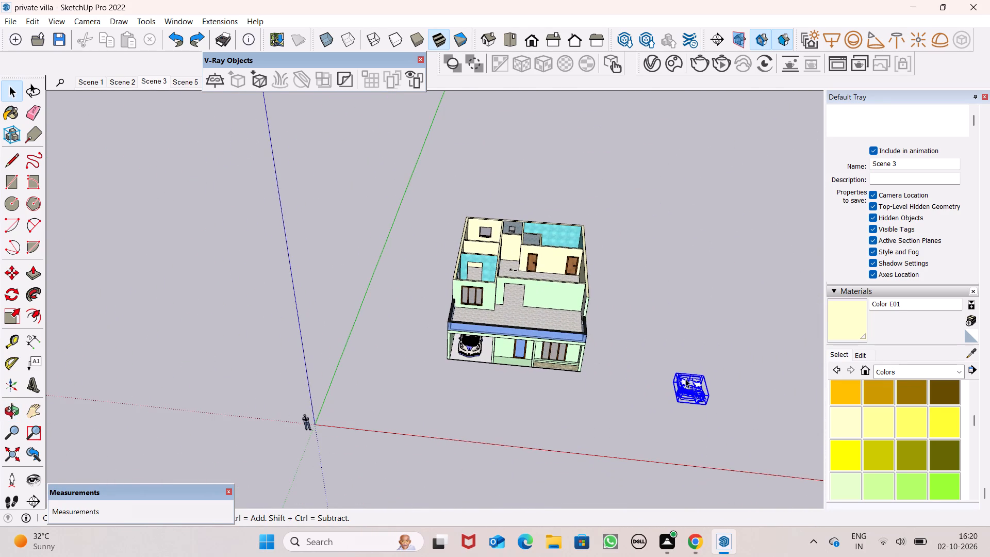
{"action": "scroll", "coordinate": [719, 357], "scroll_direction": "up", "scroll_amount": 10}
{"action": "scroll", "coordinate": [499, 311], "scroll_direction": "up", "scroll_amount": 1}
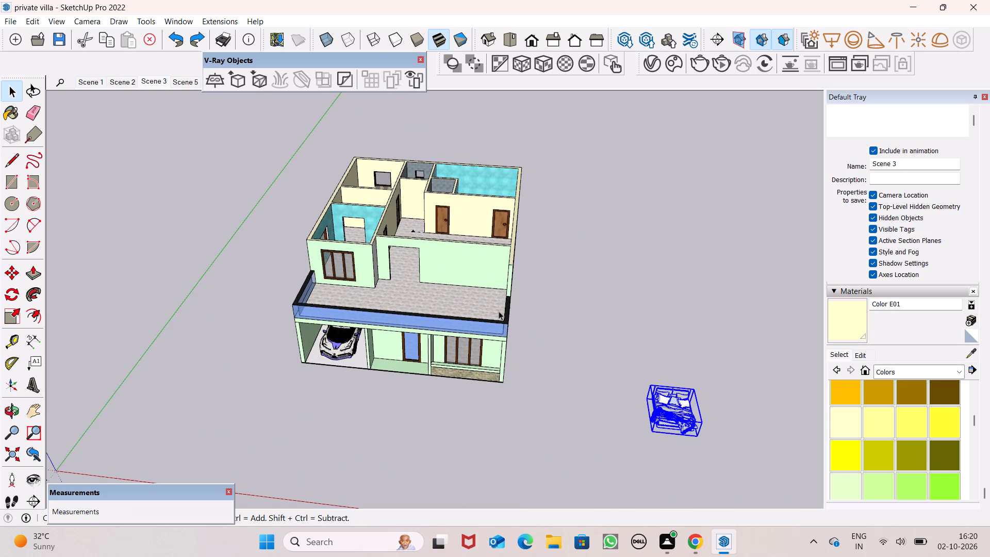
{"action": "middle_click_drag", "start_coordinate": [499, 311], "coordinate": [530, 417]}
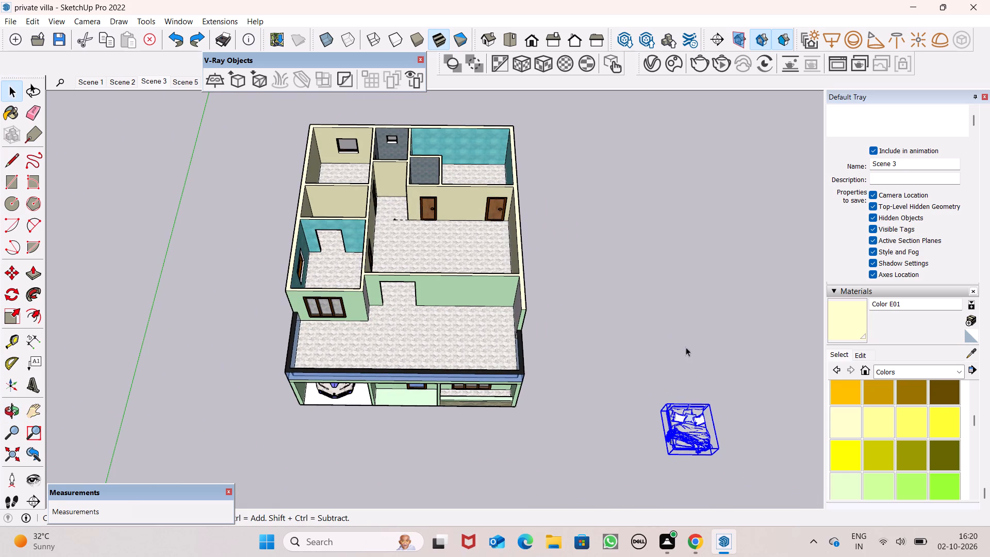
{"action": "key", "text": "m"}
{"action": "key", "text": "Return"}
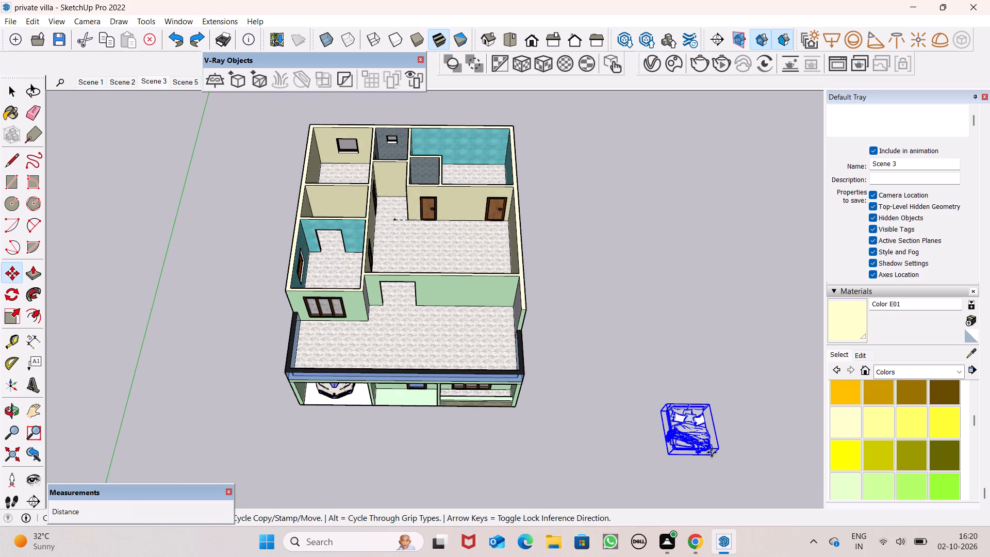
{"action": "left_click_drag", "start_coordinate": [719, 447], "coordinate": [349, 147]}
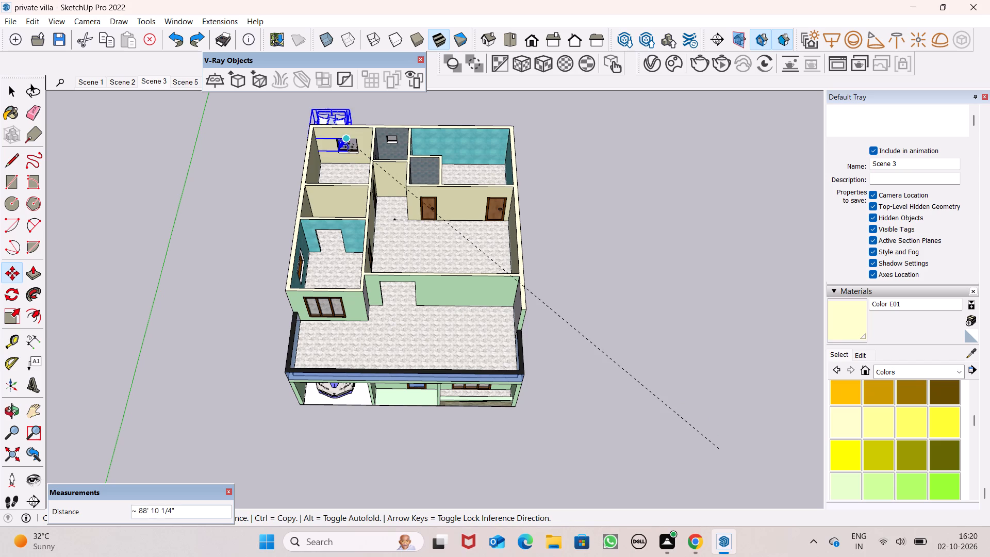
{"action": "left_click_drag", "start_coordinate": [349, 147], "coordinate": [366, 184]}
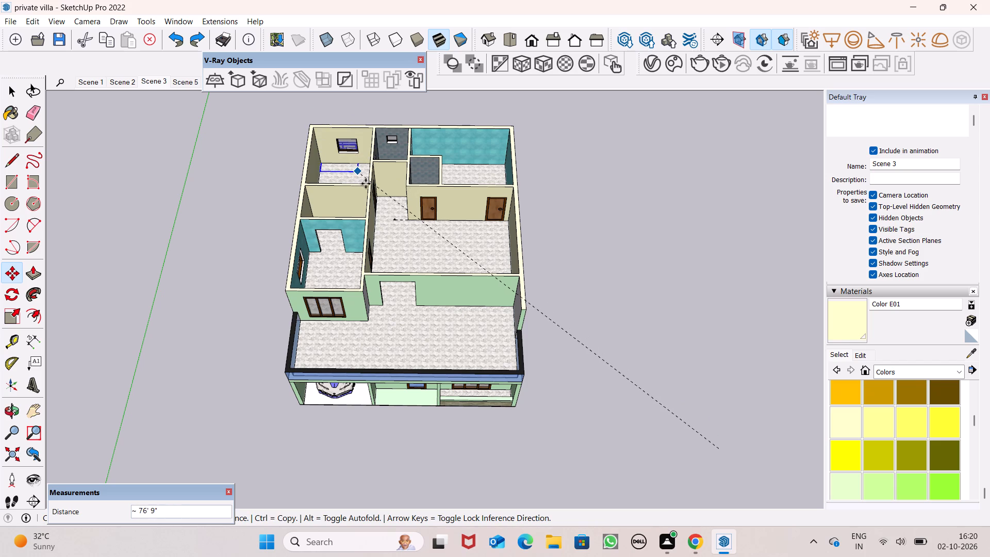
{"action": "left_click_drag", "start_coordinate": [366, 184], "coordinate": [370, 169]}
Lower the bed about 7' 2" onto the floor of the cream rear corner bedroom, below the window.
{"action": "scroll", "coordinate": [356, 134], "scroll_direction": "up", "scroll_amount": 14}
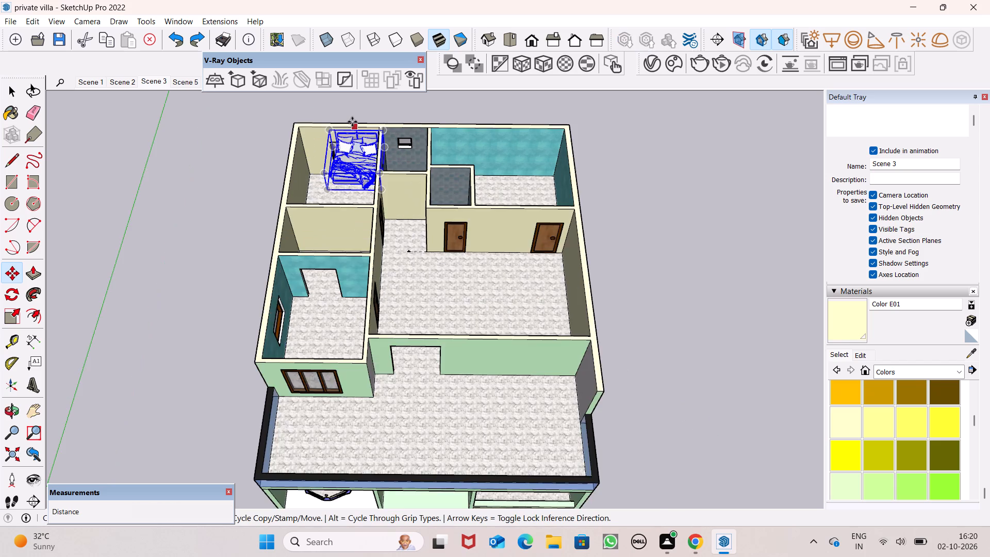
{"action": "scroll", "coordinate": [352, 122], "scroll_direction": "up", "scroll_amount": 10}
{"action": "scroll", "coordinate": [352, 121], "scroll_direction": "down", "scroll_amount": 1}
{"action": "scroll", "coordinate": [352, 121], "scroll_direction": "up", "scroll_amount": 2}
{"action": "scroll", "coordinate": [367, 174], "scroll_direction": "up", "scroll_amount": 16}
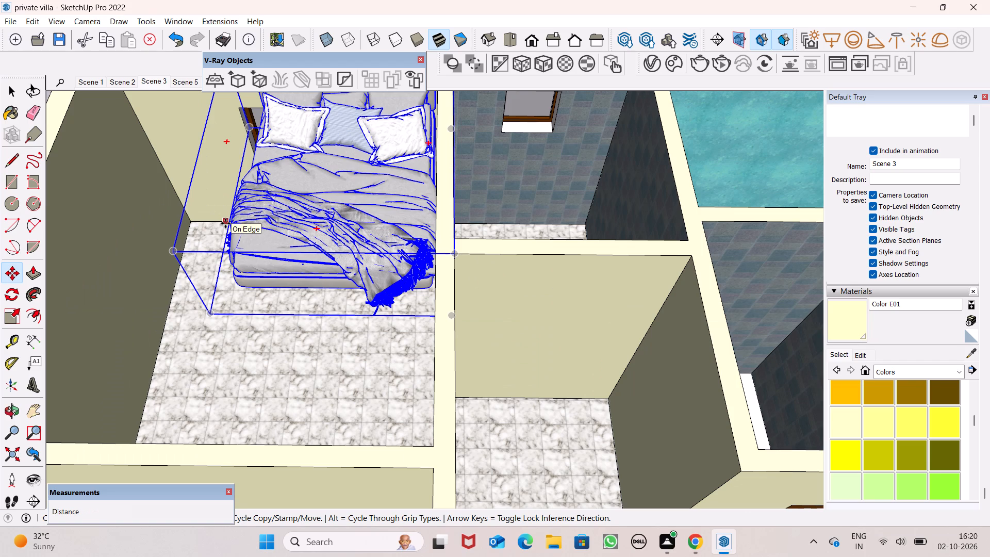
{"action": "scroll", "coordinate": [197, 226], "scroll_direction": "down", "scroll_amount": 12}
{"action": "middle_click_drag", "start_coordinate": [197, 293], "coordinate": [205, 296]}
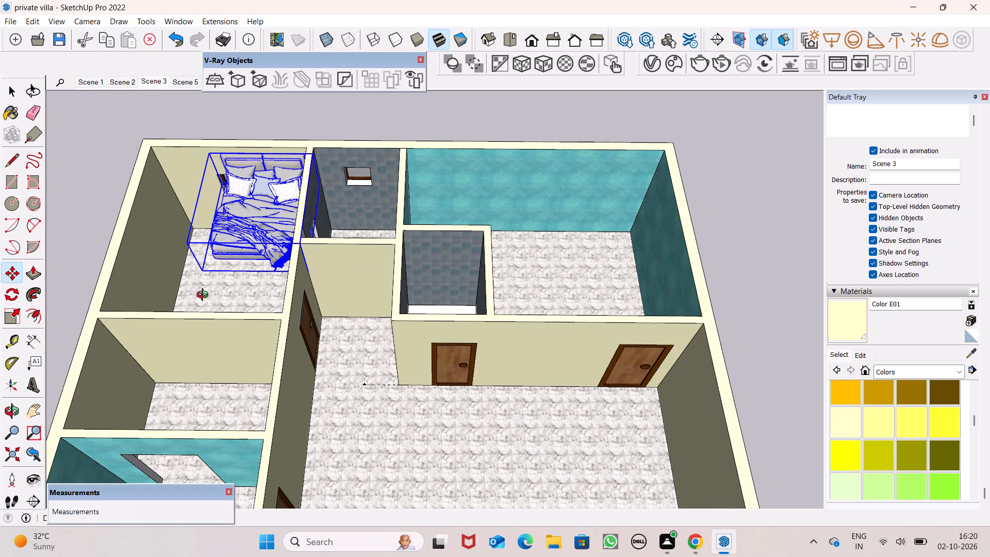
{"action": "middle_click_drag", "start_coordinate": [205, 296], "coordinate": [397, 275]}
{"action": "scroll", "coordinate": [325, 251], "scroll_direction": "down", "scroll_amount": 5}
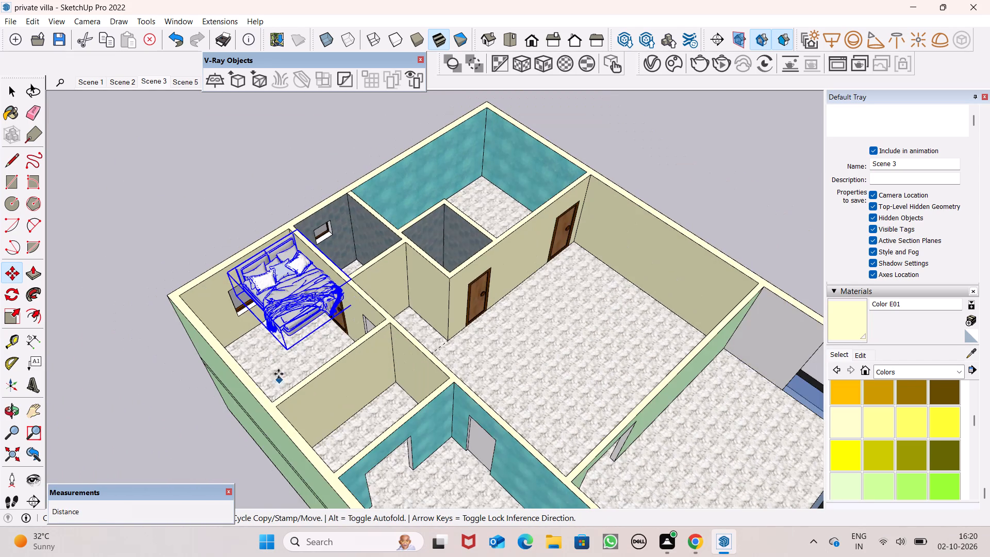
{"action": "scroll", "coordinate": [265, 350], "scroll_direction": "up", "scroll_amount": 15}
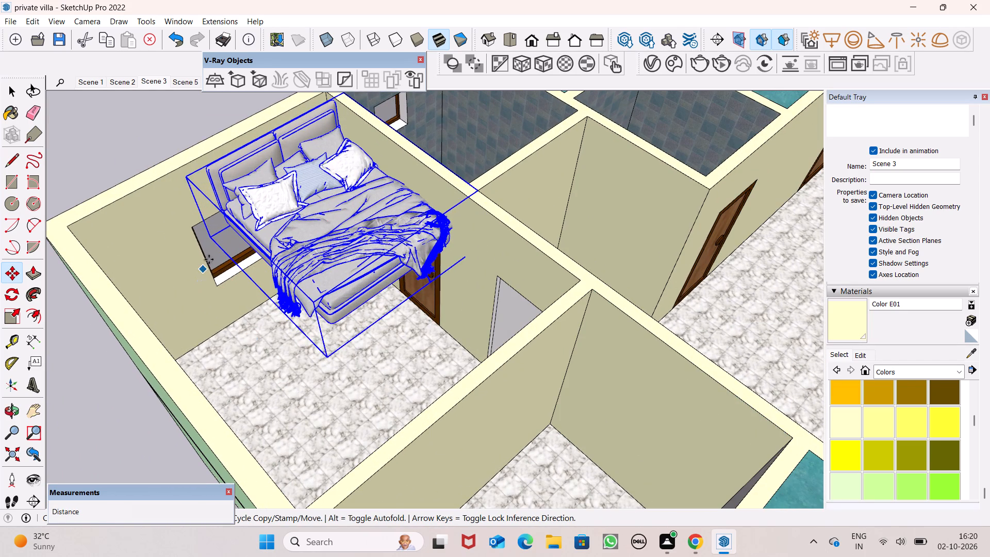
{"action": "left_click_drag", "start_coordinate": [209, 241], "coordinate": [205, 315]}
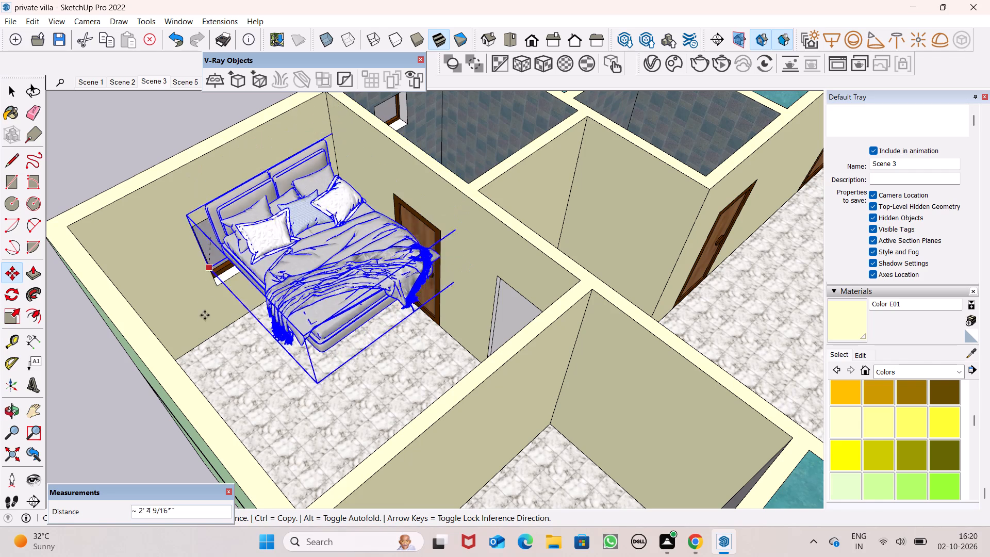
{"action": "left_click_drag", "start_coordinate": [205, 315], "coordinate": [173, 358]}
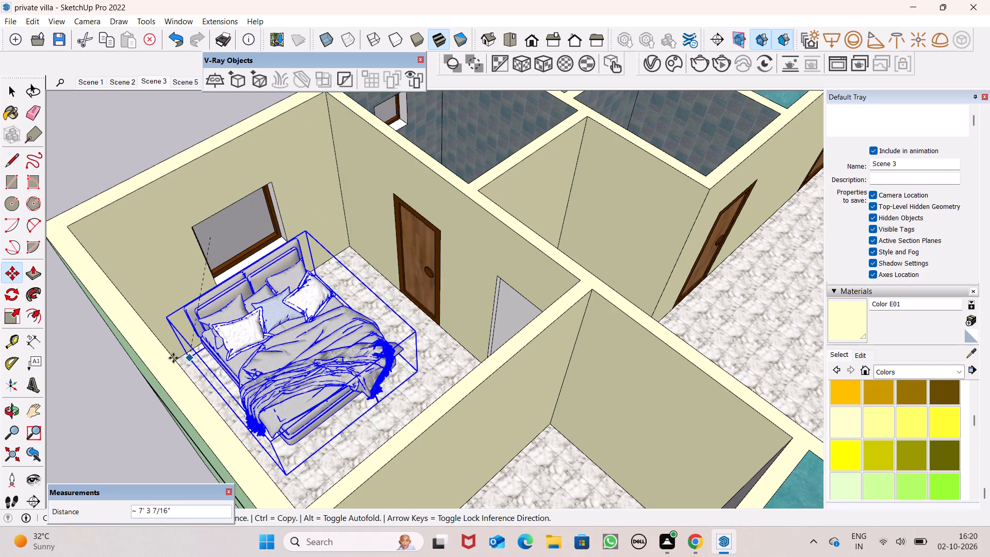
{"action": "left_click_drag", "start_coordinate": [173, 358], "coordinate": [194, 354]}
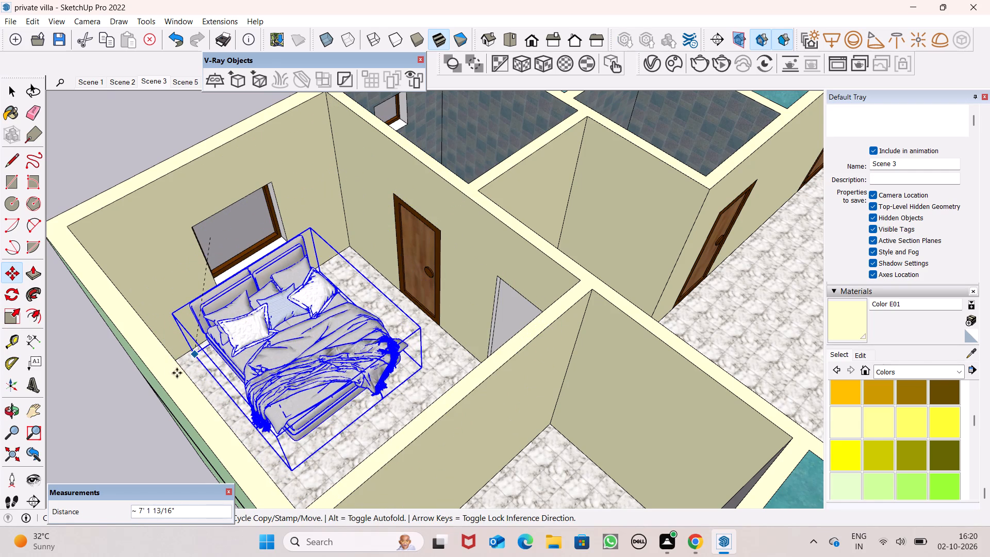
Move the bed about 7" by its lower headboard-side corner onto the base of the bedroom's window wall.
{"action": "scroll", "coordinate": [167, 369], "scroll_direction": "up", "scroll_amount": 20}
{"action": "scroll", "coordinate": [167, 369], "scroll_direction": "up", "scroll_amount": 20}
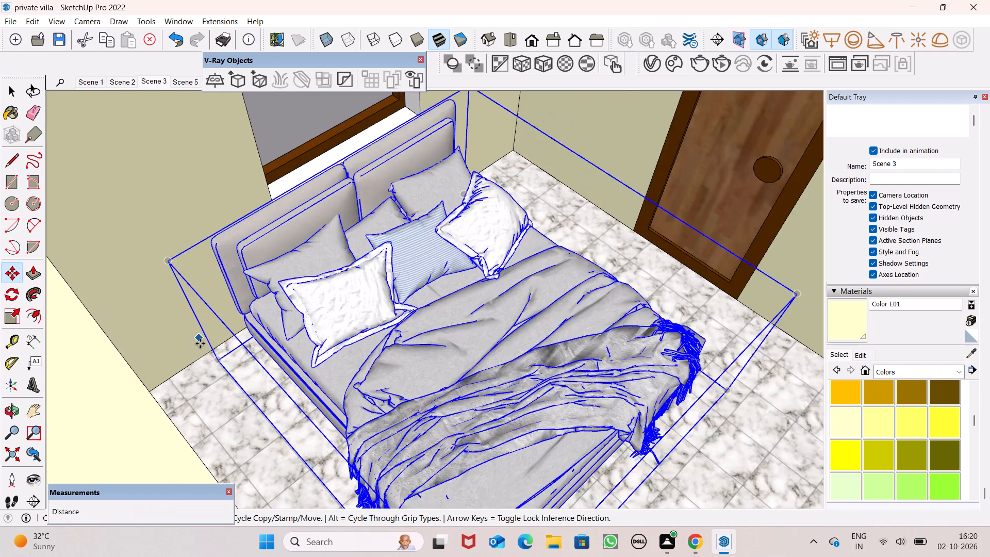
{"action": "scroll", "coordinate": [200, 343], "scroll_direction": "up", "scroll_amount": 10}
{"action": "left_click_drag", "start_coordinate": [242, 379], "coordinate": [235, 379]}
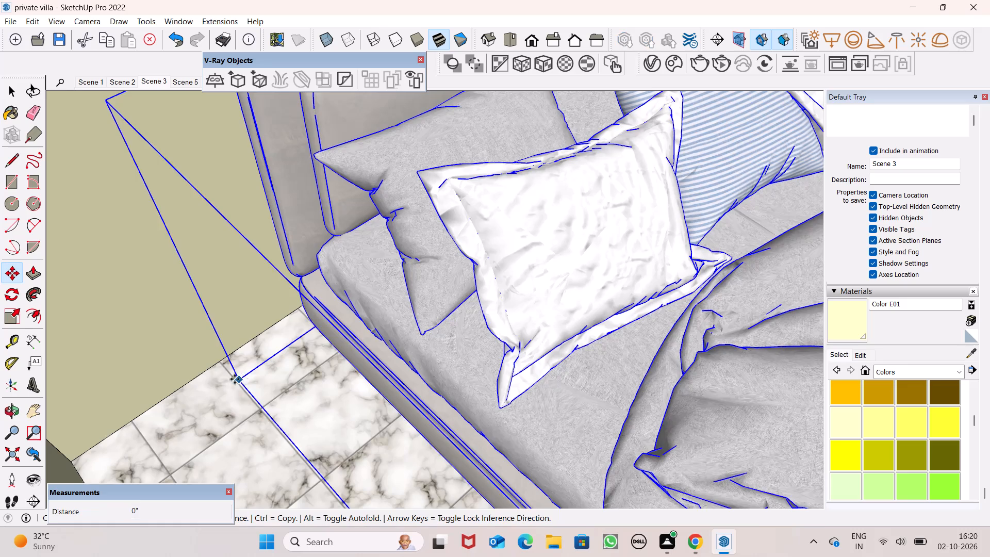
{"action": "left_click_drag", "start_coordinate": [235, 379], "coordinate": [178, 386]}
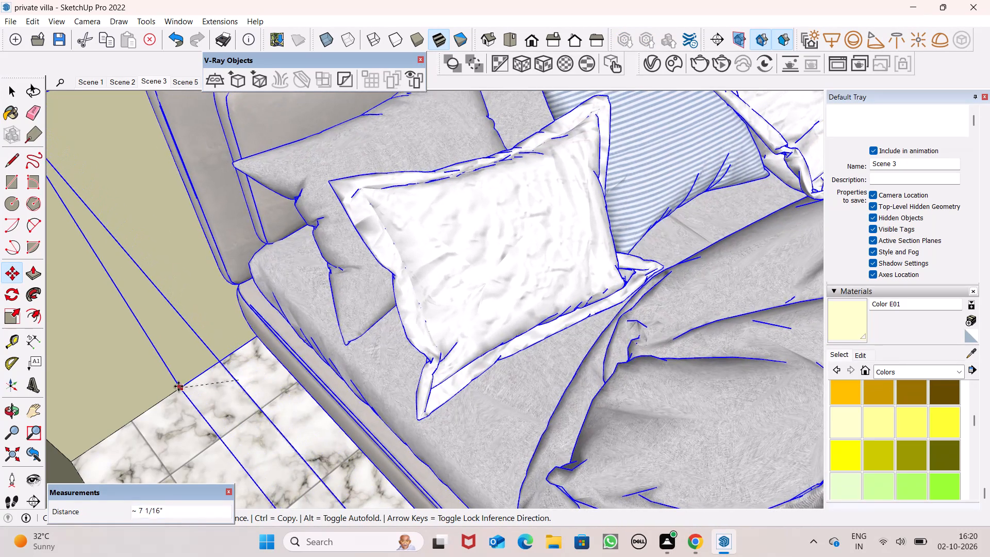
{"action": "left_click_drag", "start_coordinate": [178, 386], "coordinate": [174, 388]}
{"action": "scroll", "coordinate": [201, 401], "scroll_direction": "down", "scroll_amount": 20}
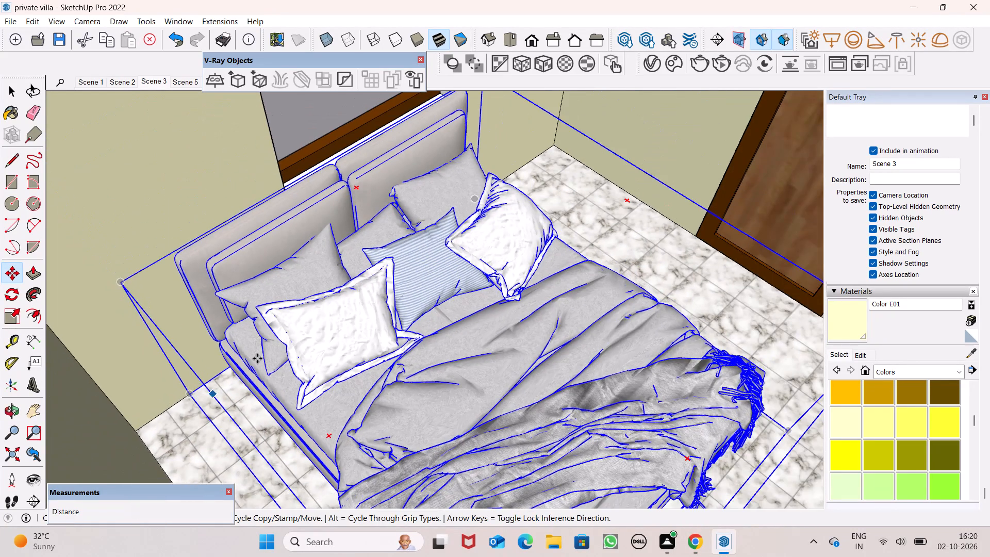
{"action": "scroll", "coordinate": [257, 358], "scroll_direction": "down", "scroll_amount": 4}
{"action": "key", "text": "space"}
{"action": "key", "text": "space"}
{"action": "key", "text": "space"}
{"action": "scroll", "coordinate": [302, 346], "scroll_direction": "down", "scroll_amount": 9}
{"action": "key", "text": "space"}
{"action": "key", "text": "space"}
{"action": "scroll", "coordinate": [313, 340], "scroll_direction": "down", "scroll_amount": 6}
{"action": "left_click", "coordinate": [149, 348]}
Copy the bed from the rear corner bedroom to the open ground beside the villa, about 22' 3" away.
{"action": "scroll", "coordinate": [428, 315], "scroll_direction": "down", "scroll_amount": 2}
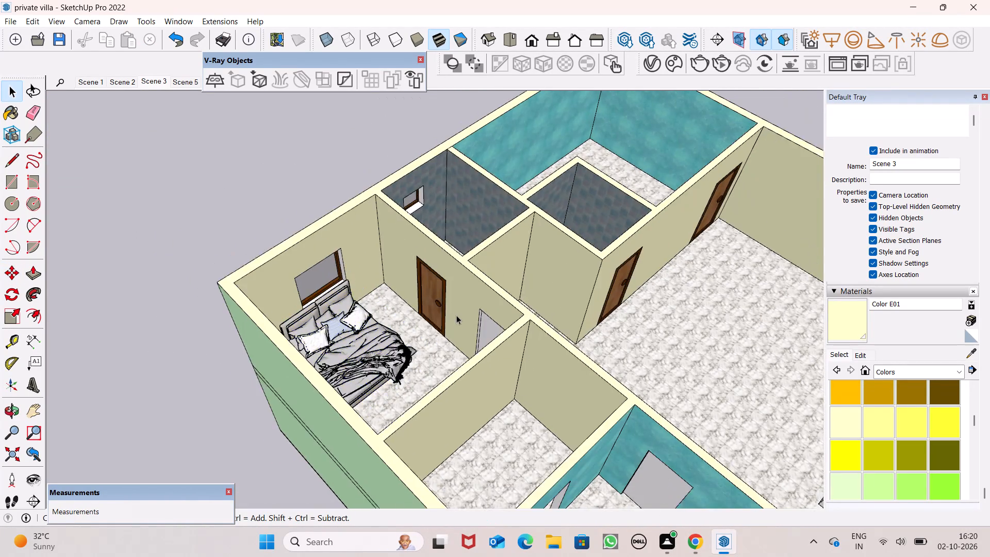
{"action": "scroll", "coordinate": [456, 315], "scroll_direction": "down", "scroll_amount": 2}
{"action": "middle_click_drag", "start_coordinate": [486, 341], "coordinate": [254, 376]}
{"action": "scroll", "coordinate": [304, 305], "scroll_direction": "up", "scroll_amount": 8}
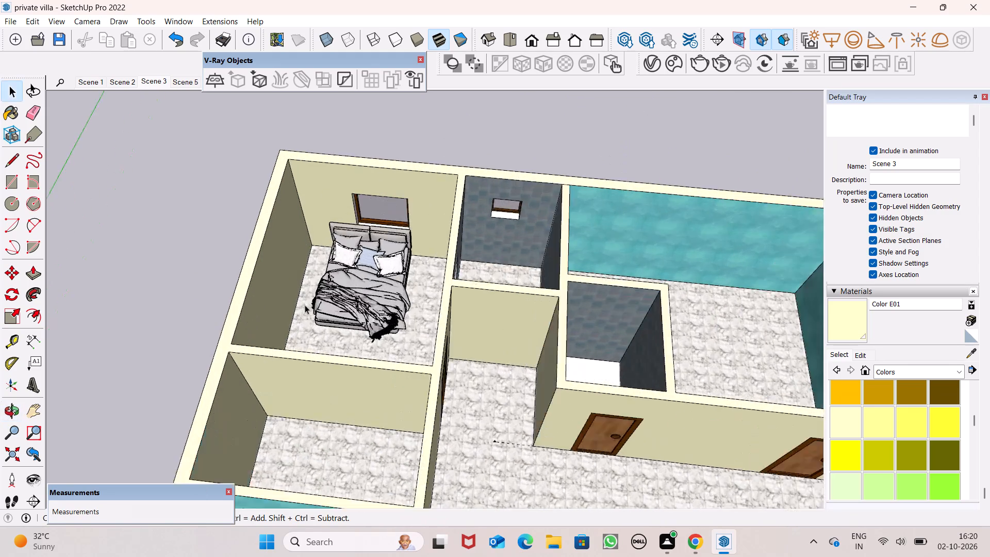
{"action": "scroll", "coordinate": [332, 280], "scroll_direction": "up", "scroll_amount": 8}
{"action": "scroll", "coordinate": [365, 276], "scroll_direction": "down", "scroll_amount": 14}
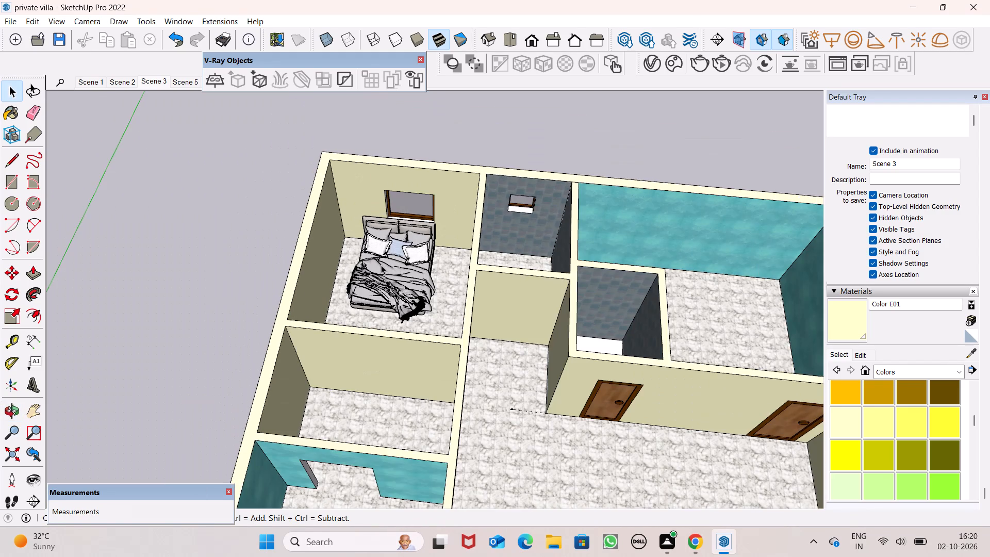
{"action": "scroll", "coordinate": [381, 265], "scroll_direction": "down", "scroll_amount": 1}
{"action": "left_click", "coordinate": [407, 269]}
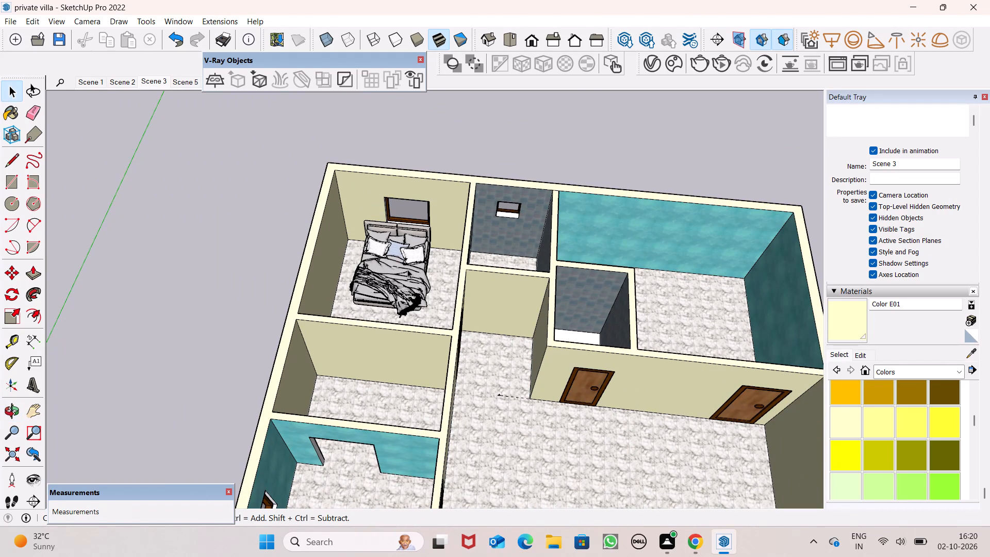
{"action": "key", "text": "m"}
{"action": "key", "text": "Return"}
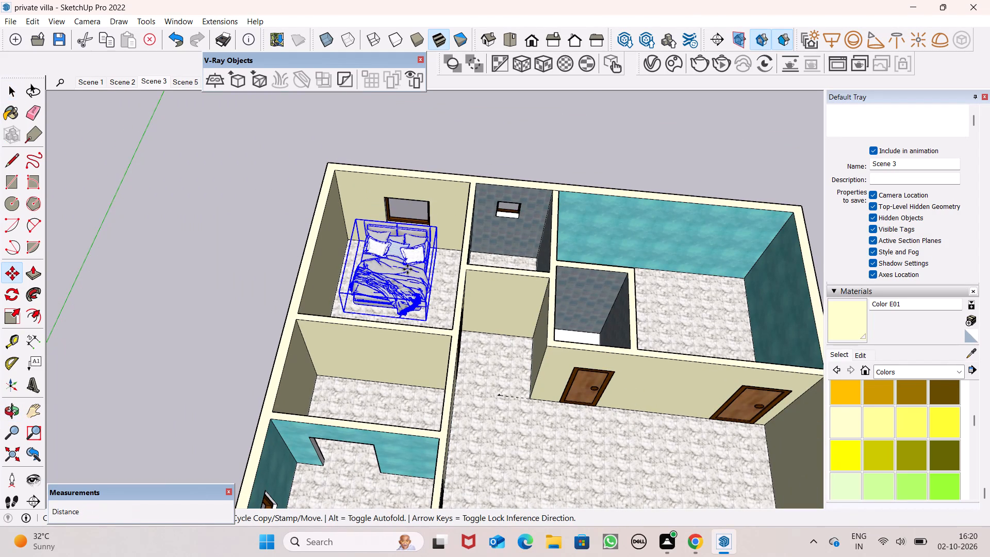
{"action": "left_click_drag", "start_coordinate": [407, 269], "coordinate": [167, 269]}
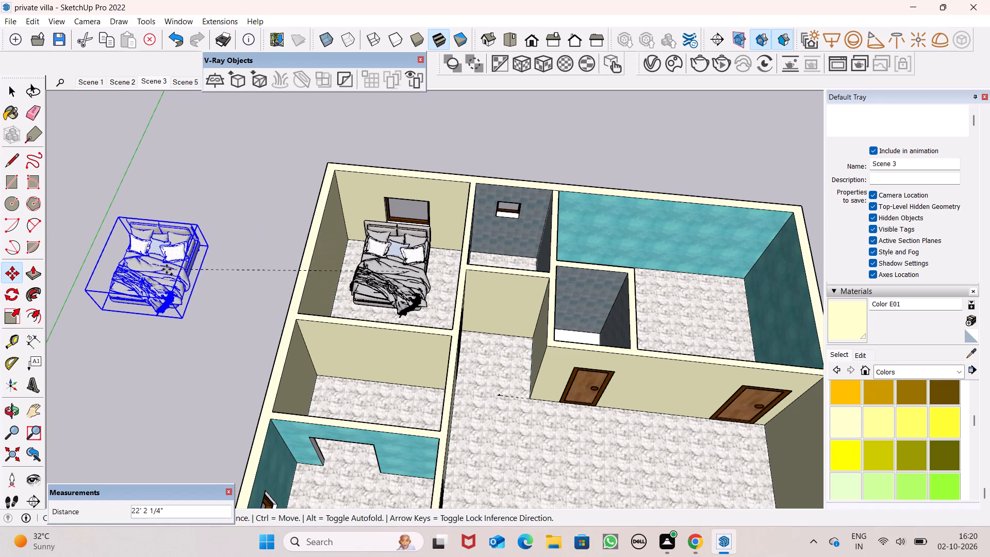
{"action": "left_click_drag", "start_coordinate": [167, 269], "coordinate": [166, 269]}
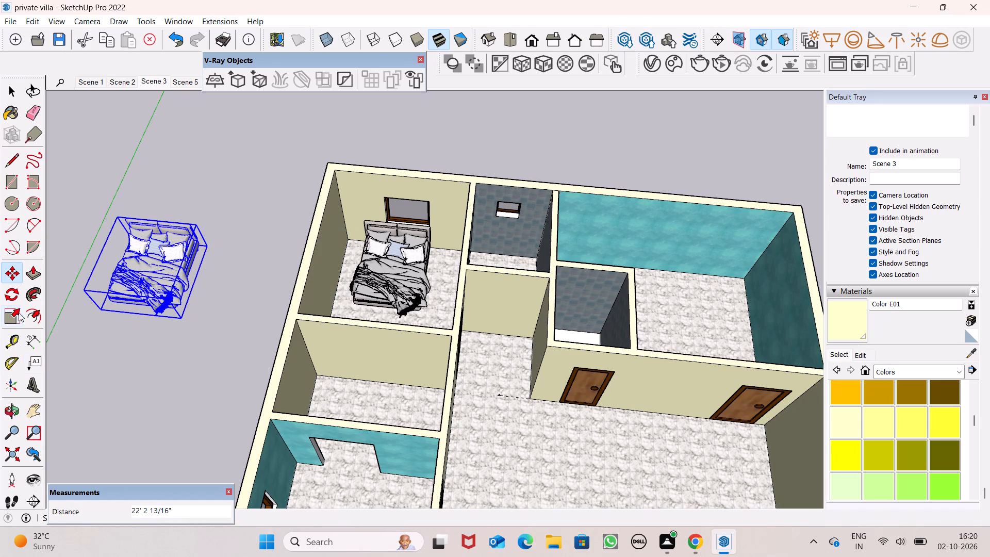
Rotate the copied bed beside the villa 90° in the horizontal plane.
{"action": "left_click", "coordinate": [13, 290]}
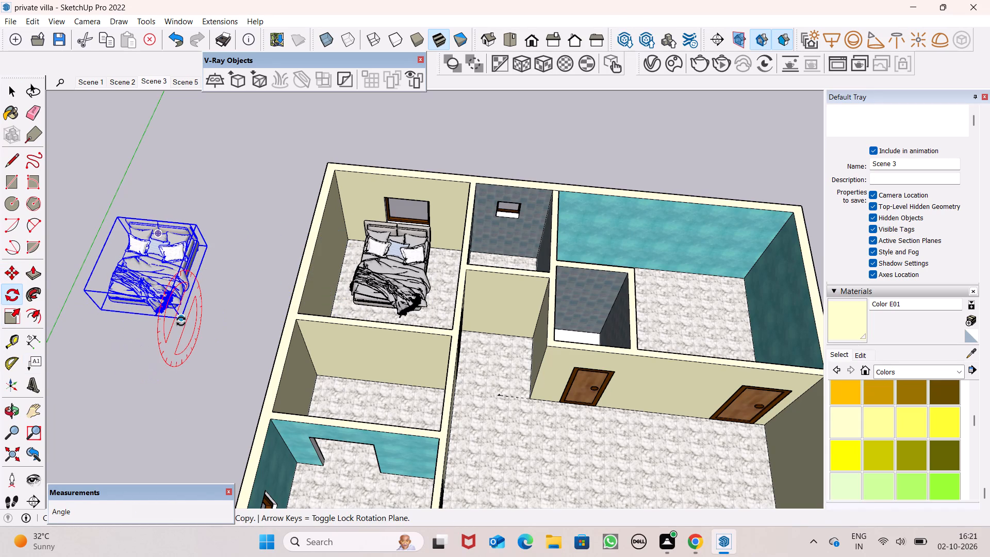
{"action": "left_click", "coordinate": [179, 329]}
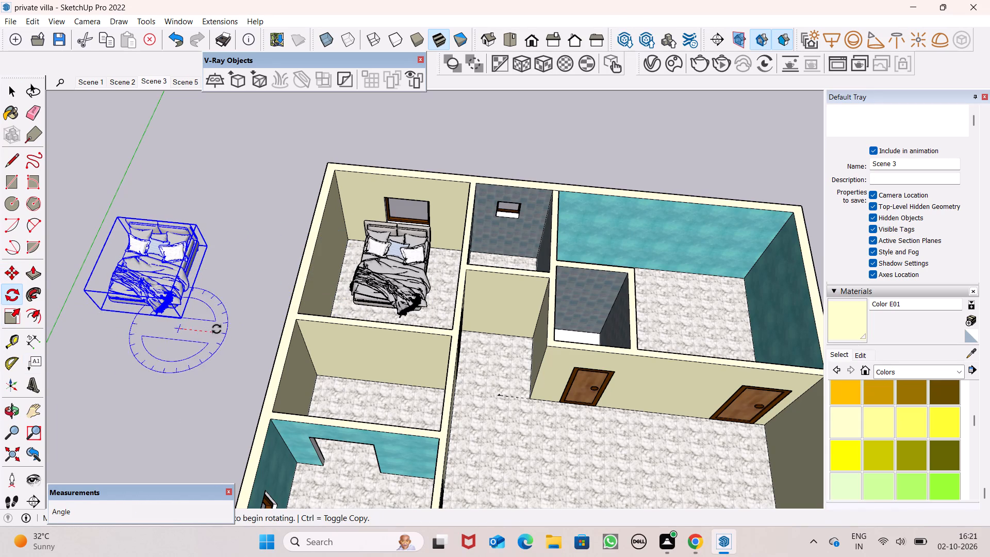
{"action": "left_click_drag", "start_coordinate": [230, 325], "coordinate": [230, 330]}
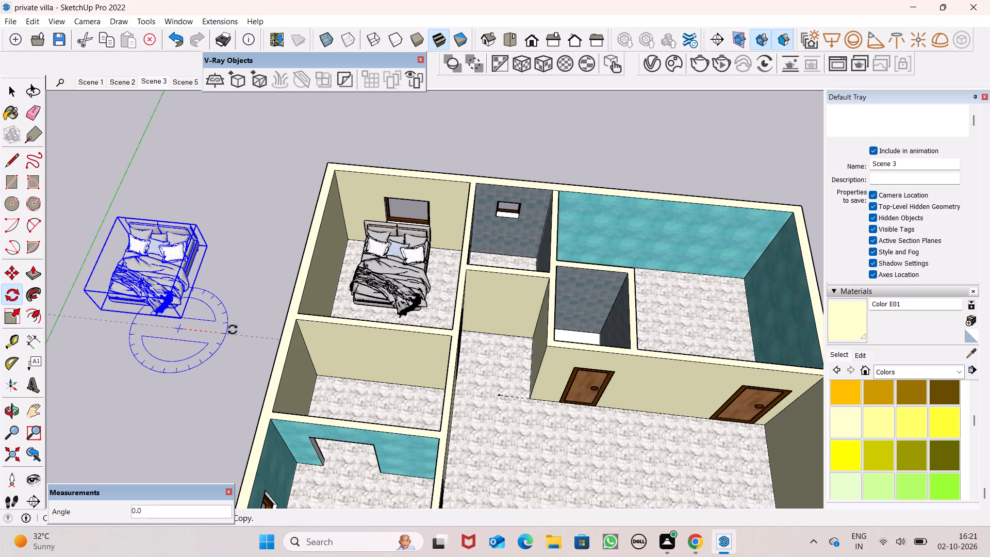
{"action": "left_click", "coordinate": [223, 195]}
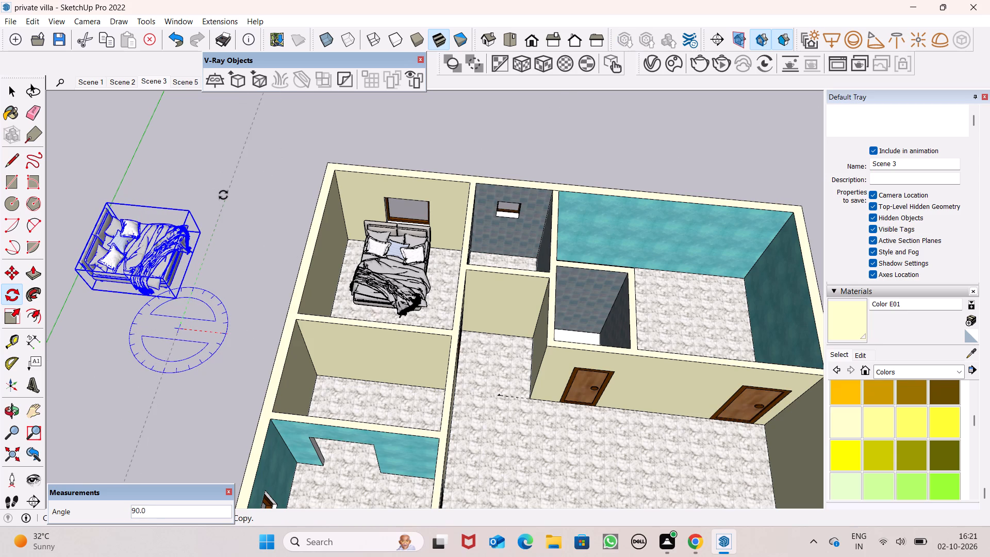
{"action": "key", "text": "space"}
{"action": "key", "text": "space"}
Move the rotated bed copy about 40' 2" into the upper floor's turquoise front room.
{"action": "scroll", "coordinate": [272, 183], "scroll_direction": "down", "scroll_amount": 13}
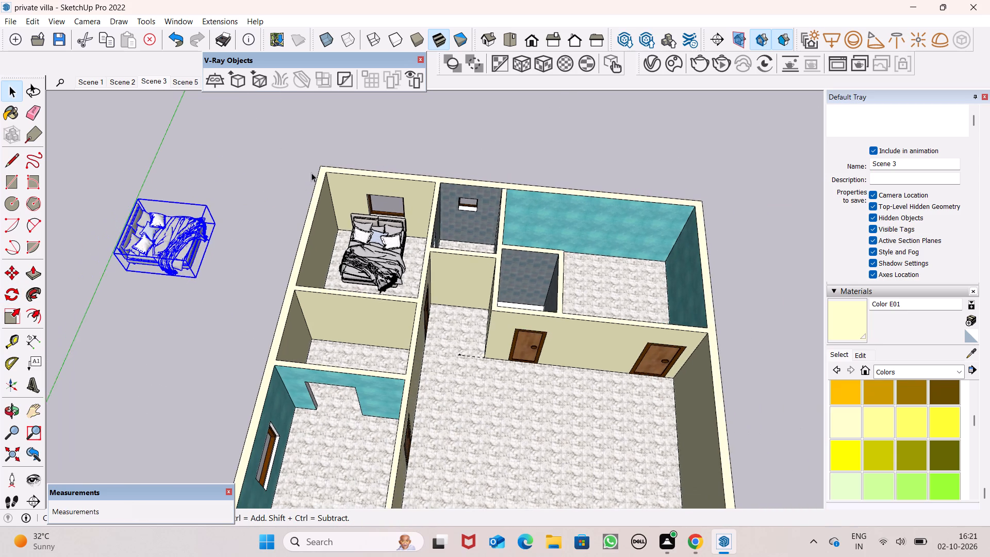
{"action": "scroll", "coordinate": [311, 173], "scroll_direction": "down", "scroll_amount": 15}
{"action": "key", "text": "m"}
{"action": "key", "text": "Return"}
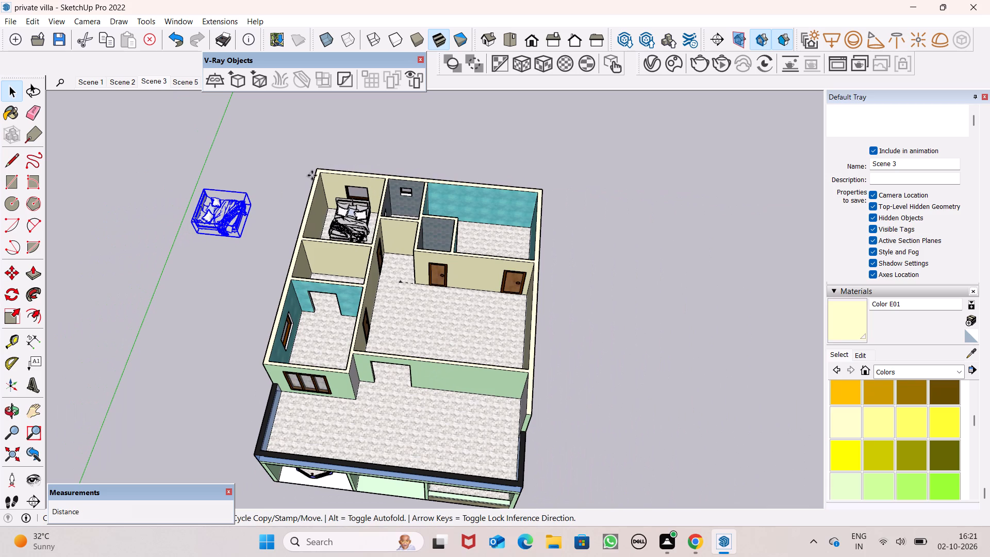
{"action": "left_click", "coordinate": [239, 238]}
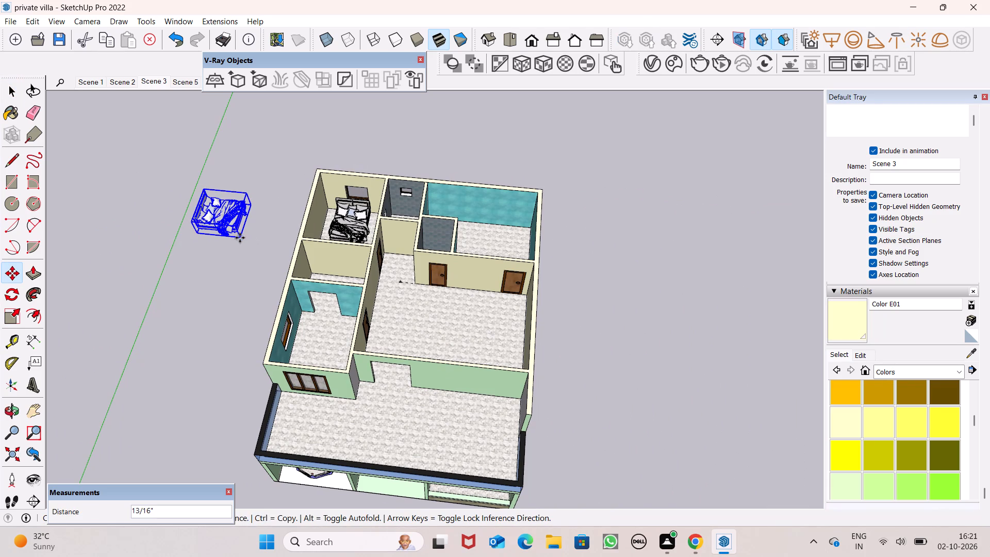
{"action": "left_click_drag", "start_coordinate": [241, 238], "coordinate": [329, 359]}
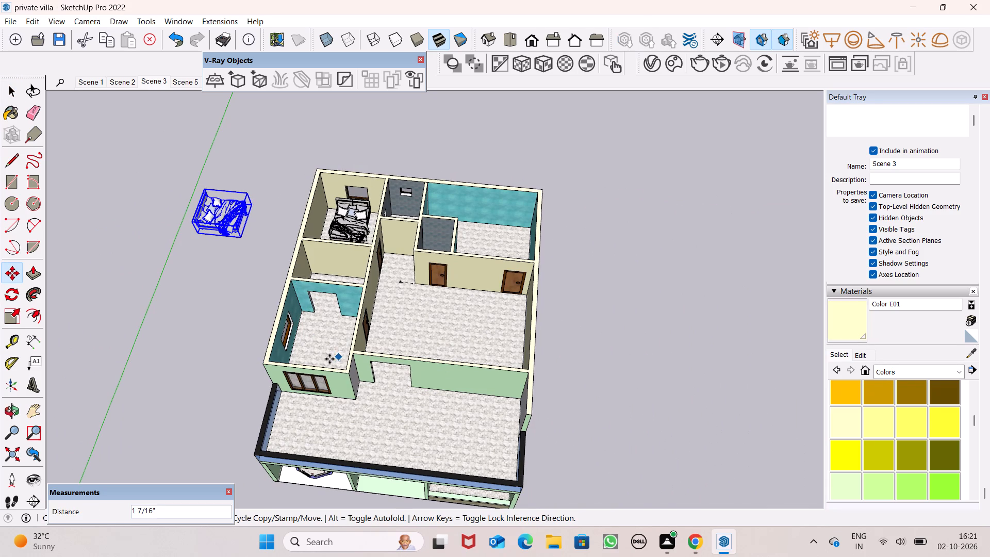
{"action": "key", "text": "space"}
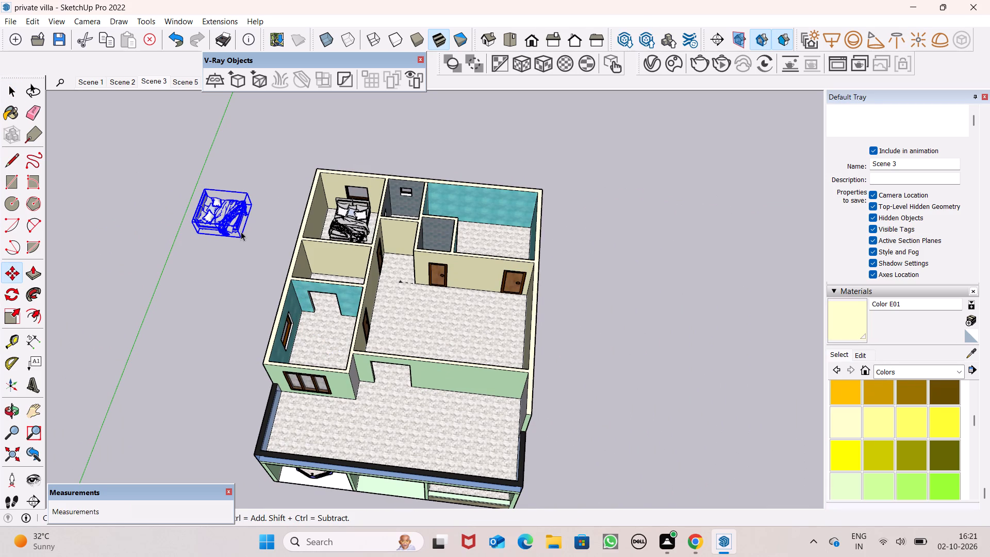
{"action": "key", "text": "m"}
{"action": "key", "text": "Return"}
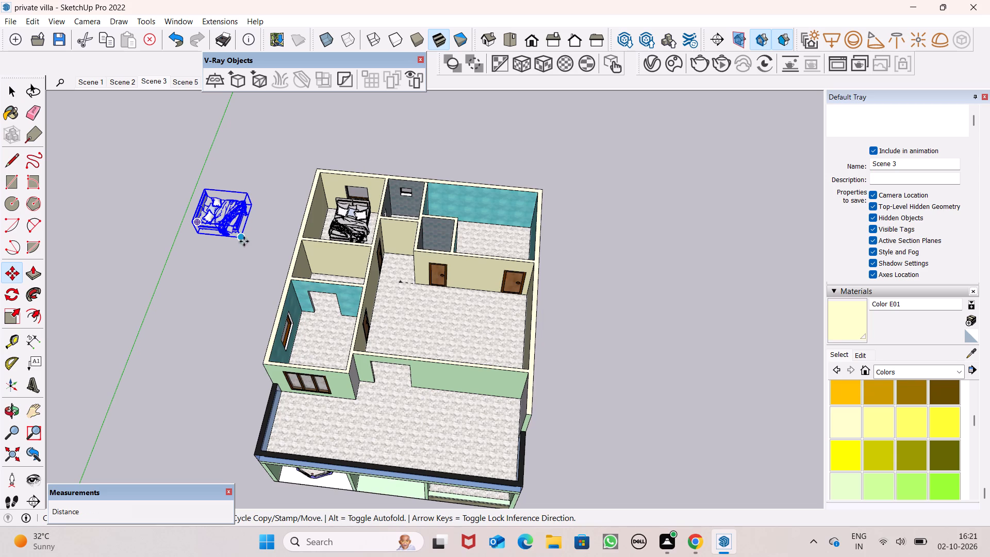
{"action": "left_click_drag", "start_coordinate": [241, 239], "coordinate": [352, 368]}
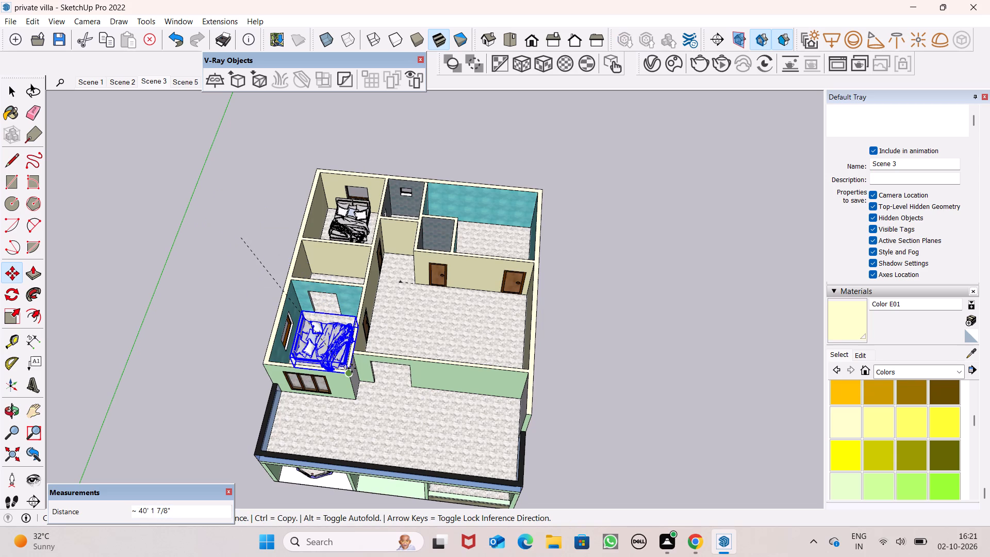
{"action": "left_click_drag", "start_coordinate": [352, 368], "coordinate": [352, 369]}
Shift the bed in the upper floor's turquoise front room about 1' 3" by its lower headboard-side corner.
{"action": "scroll", "coordinate": [301, 322], "scroll_direction": "up", "scroll_amount": 17}
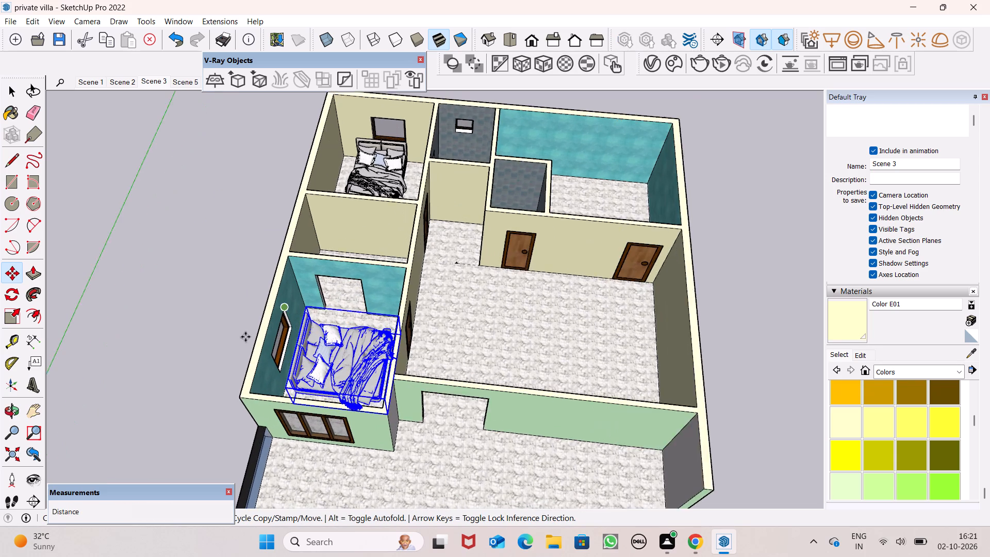
{"action": "scroll", "coordinate": [245, 337], "scroll_direction": "up", "scroll_amount": 9}
{"action": "left_click_drag", "start_coordinate": [305, 435], "coordinate": [305, 429]}
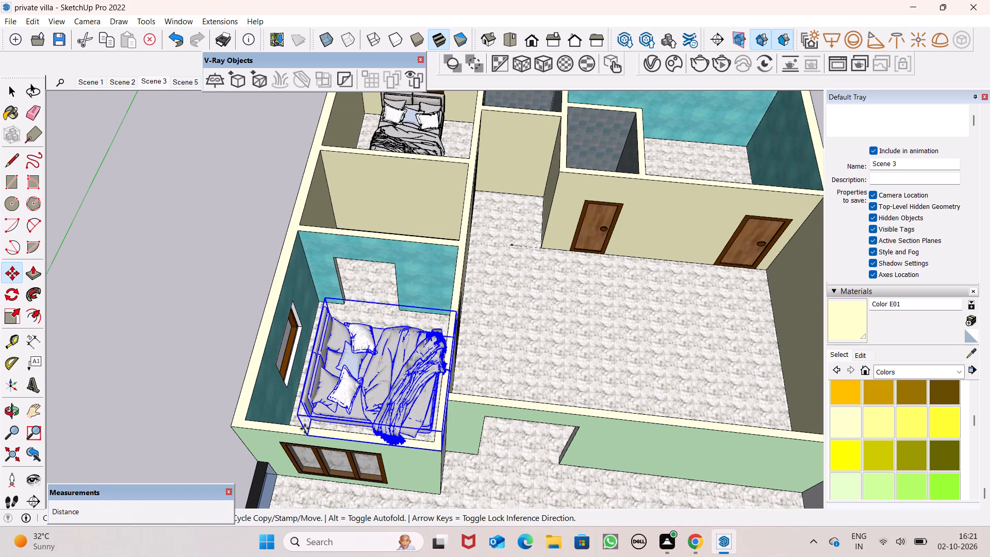
{"action": "left_click_drag", "start_coordinate": [305, 429], "coordinate": [296, 413]}
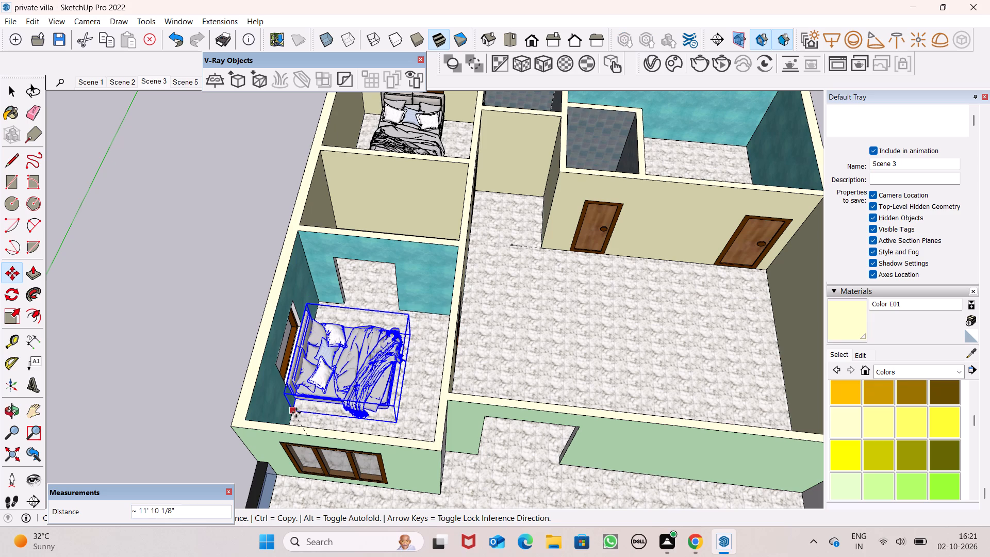
{"action": "left_click_drag", "start_coordinate": [296, 413], "coordinate": [308, 414]}
Move the bed about 10' by its lower headboard-side corner onto the base of the turquoise front room's side window wall.
{"action": "scroll", "coordinate": [285, 412], "scroll_direction": "up", "scroll_amount": 7}
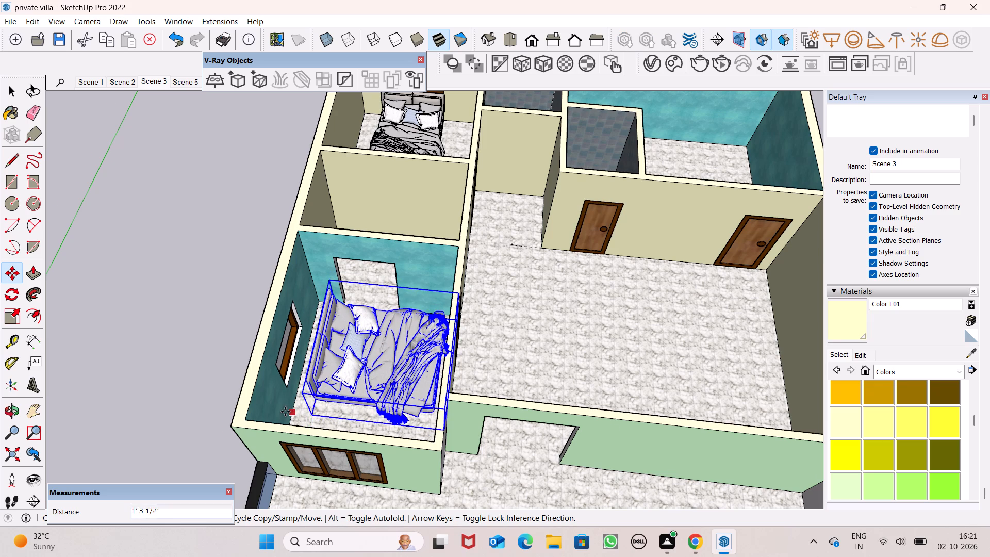
{"action": "scroll", "coordinate": [285, 412], "scroll_direction": "up", "scroll_amount": 11}
{"action": "middle_click_drag", "start_coordinate": [276, 421], "coordinate": [323, 459]}
{"action": "scroll", "coordinate": [398, 327], "scroll_direction": "down", "scroll_amount": 3}
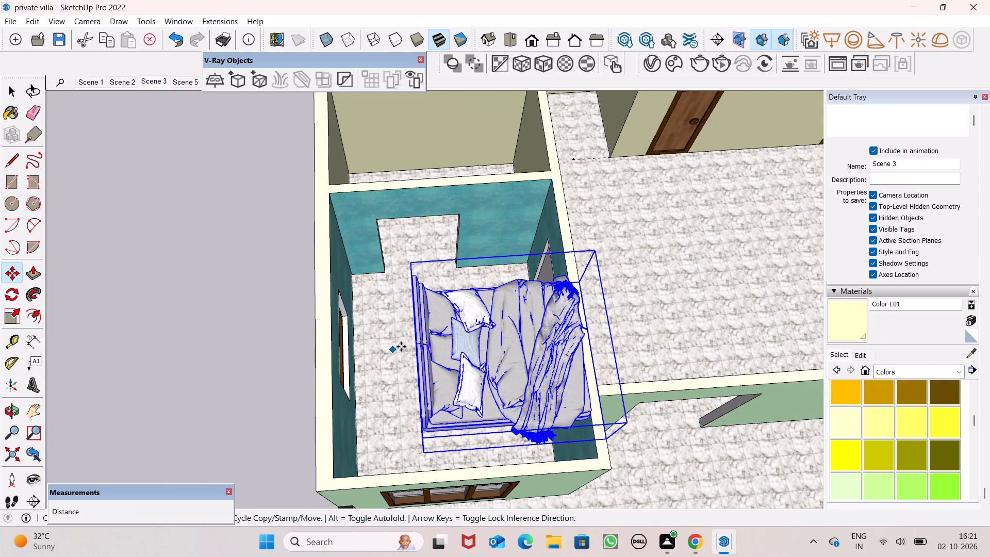
{"action": "scroll", "coordinate": [401, 347], "scroll_direction": "down", "scroll_amount": 7}
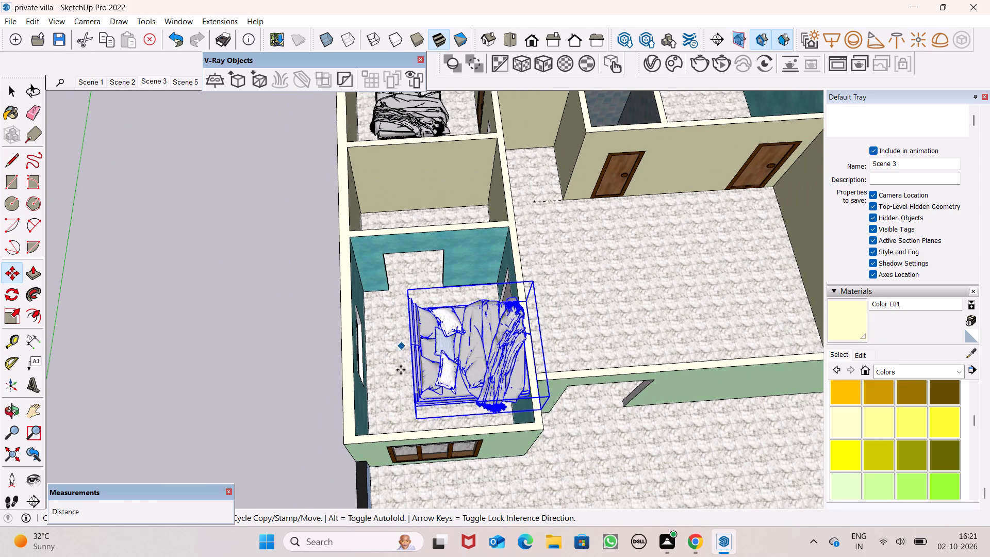
{"action": "scroll", "coordinate": [384, 420], "scroll_direction": "up", "scroll_amount": 4}
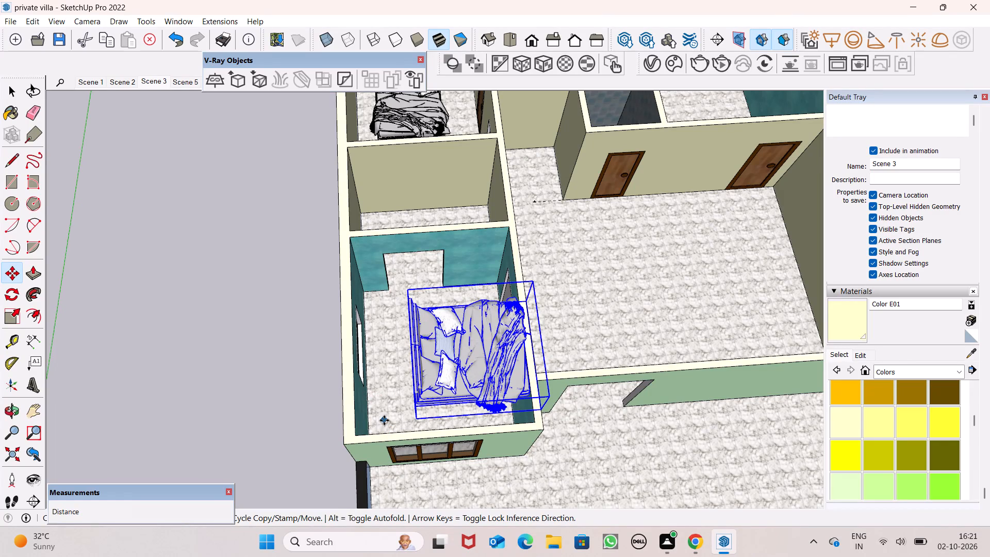
{"action": "scroll", "coordinate": [384, 420], "scroll_direction": "up", "scroll_amount": 4}
{"action": "scroll", "coordinate": [434, 428], "scroll_direction": "up", "scroll_amount": 18}
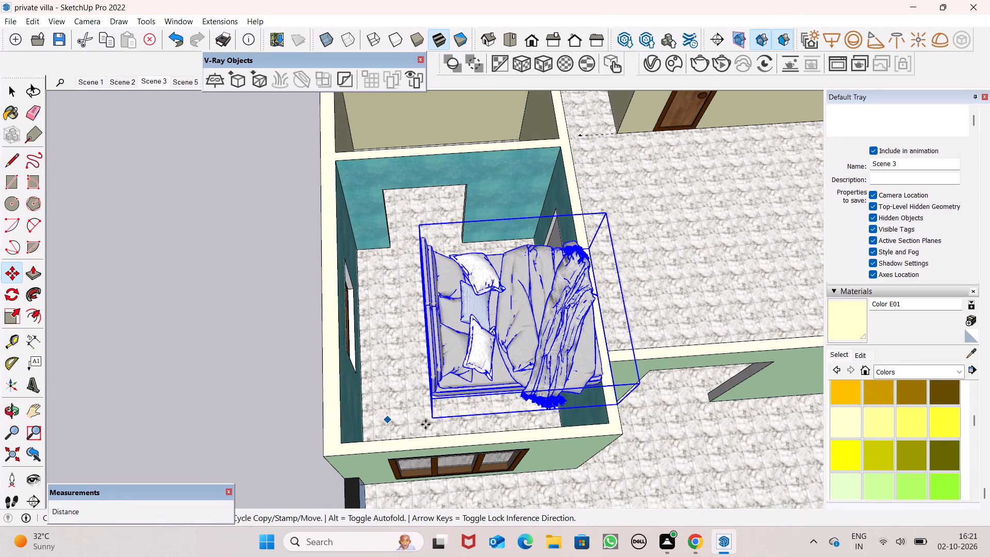
{"action": "scroll", "coordinate": [418, 375], "scroll_direction": "down", "scroll_amount": 3}
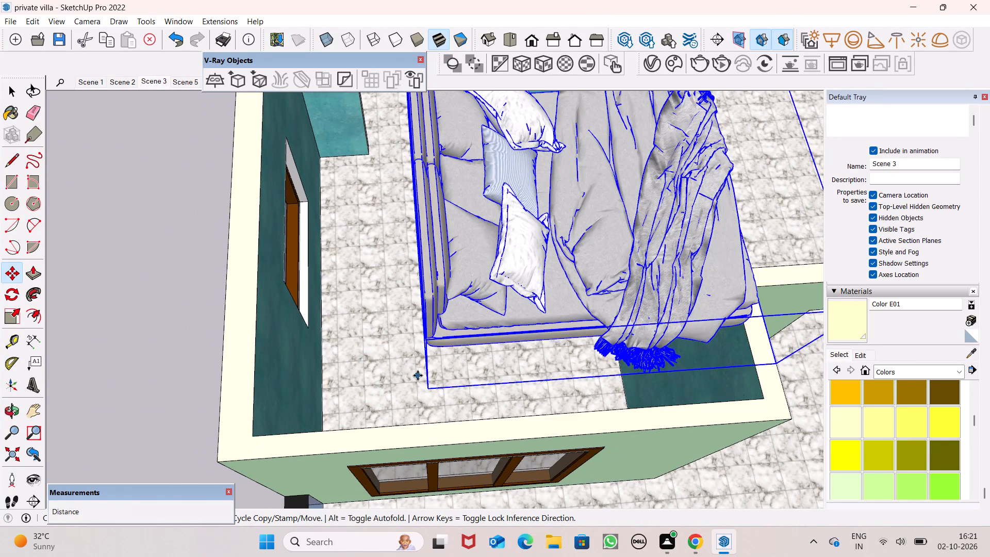
{"action": "scroll", "coordinate": [418, 375], "scroll_direction": "up", "scroll_amount": 5}
{"action": "left_click_drag", "start_coordinate": [454, 417], "coordinate": [399, 443]}
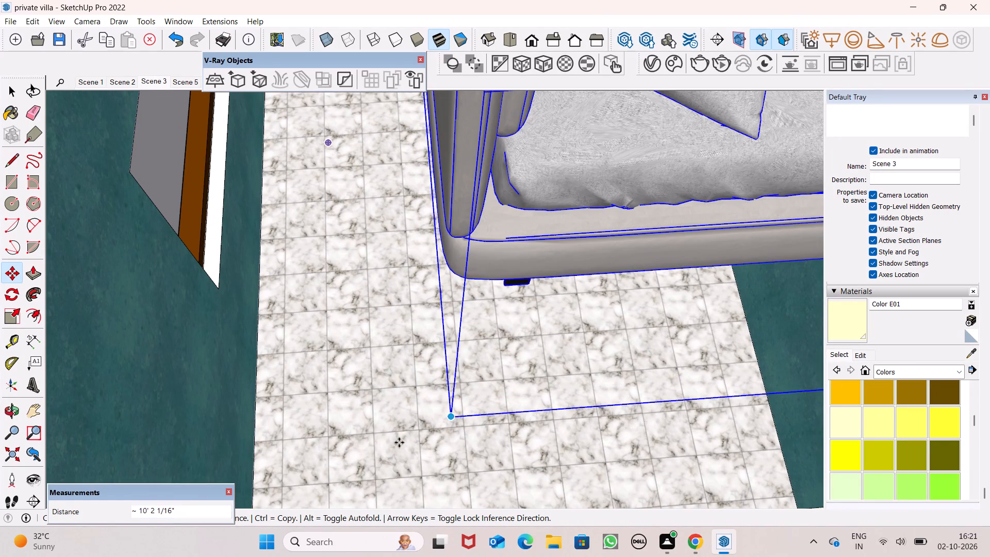
{"action": "left_click_drag", "start_coordinate": [399, 443], "coordinate": [247, 465]}
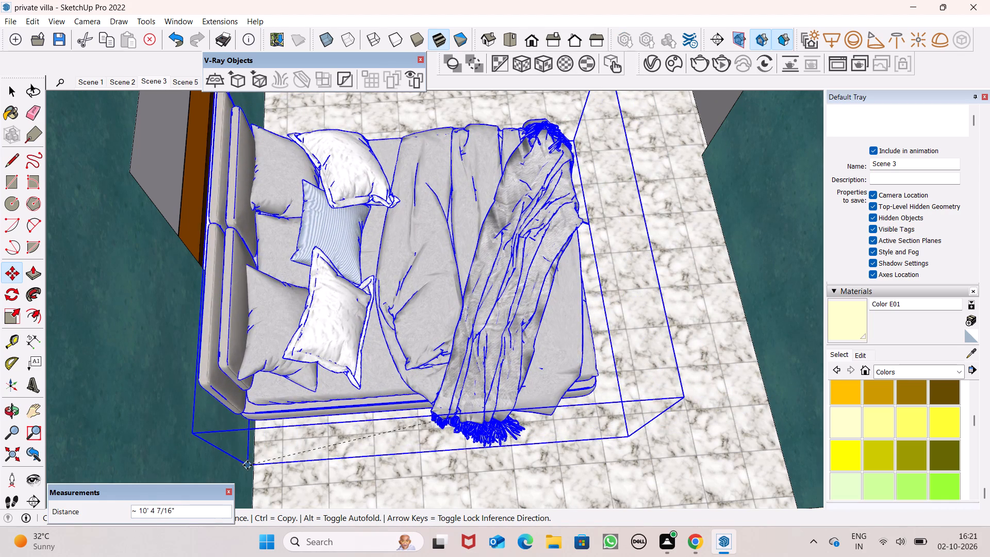
{"action": "left_click_drag", "start_coordinate": [247, 465], "coordinate": [254, 479]}
Examine the bed's placement in the turquoise front room, including its foot end, floor contact and headboard wall.
{"action": "scroll", "coordinate": [279, 413], "scroll_direction": "down", "scroll_amount": 4}
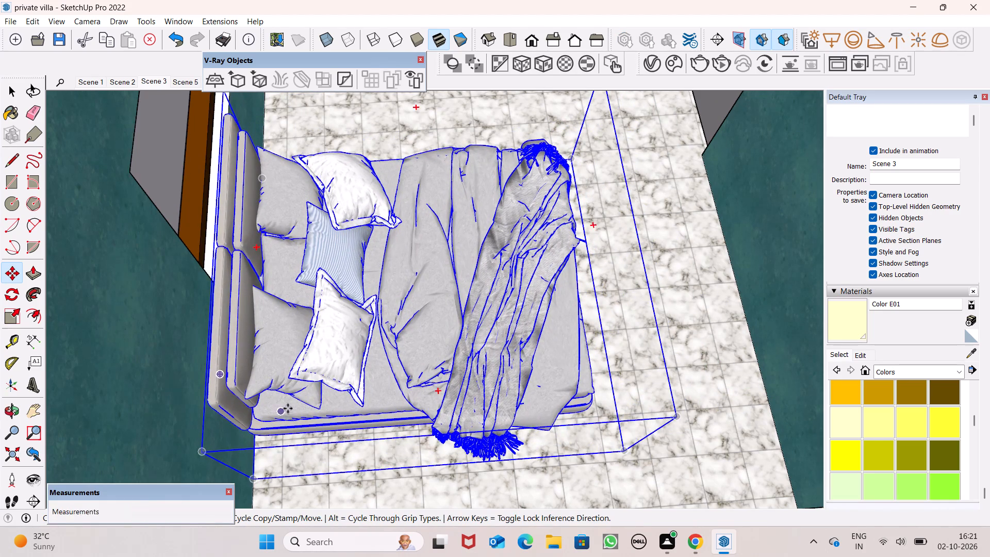
{"action": "scroll", "coordinate": [288, 408], "scroll_direction": "down", "scroll_amount": 3}
{"action": "middle_click_drag", "start_coordinate": [739, 319], "coordinate": [730, 354]}
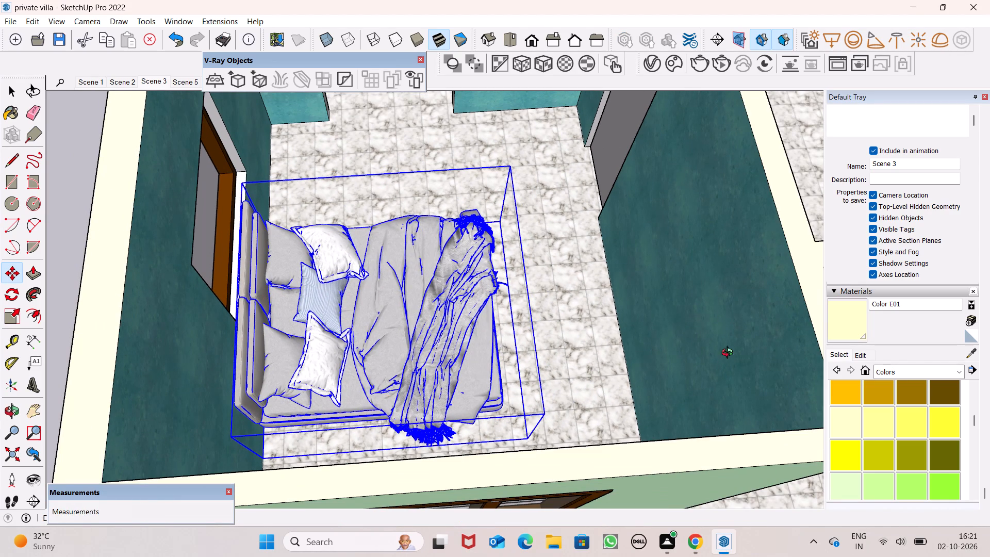
{"action": "middle_click_drag", "start_coordinate": [730, 354], "coordinate": [295, 322]}
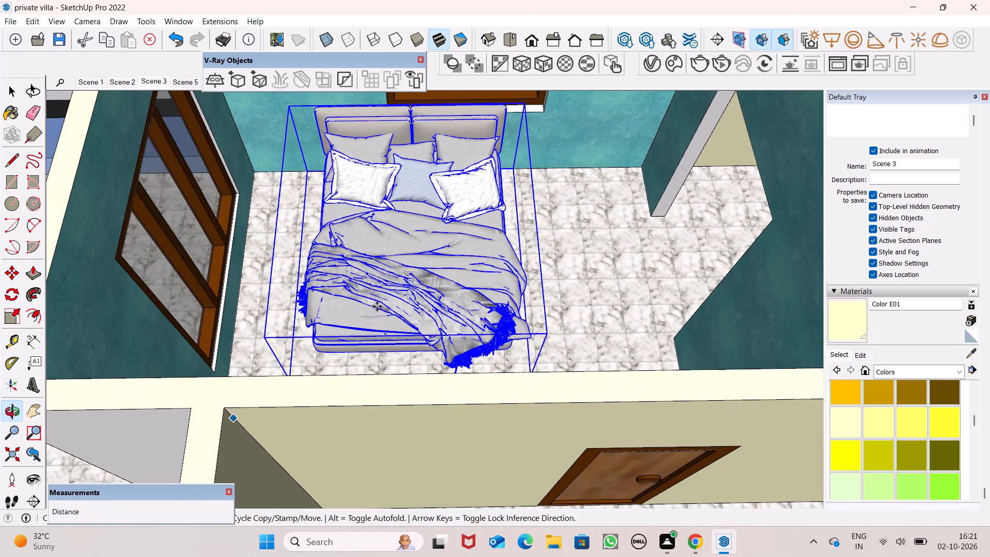
{"action": "scroll", "coordinate": [498, 324], "scroll_direction": "up", "scroll_amount": 8}
{"action": "scroll", "coordinate": [540, 360], "scroll_direction": "up", "scroll_amount": 1}
{"action": "middle_click_drag", "start_coordinate": [540, 367], "coordinate": [502, 305]}
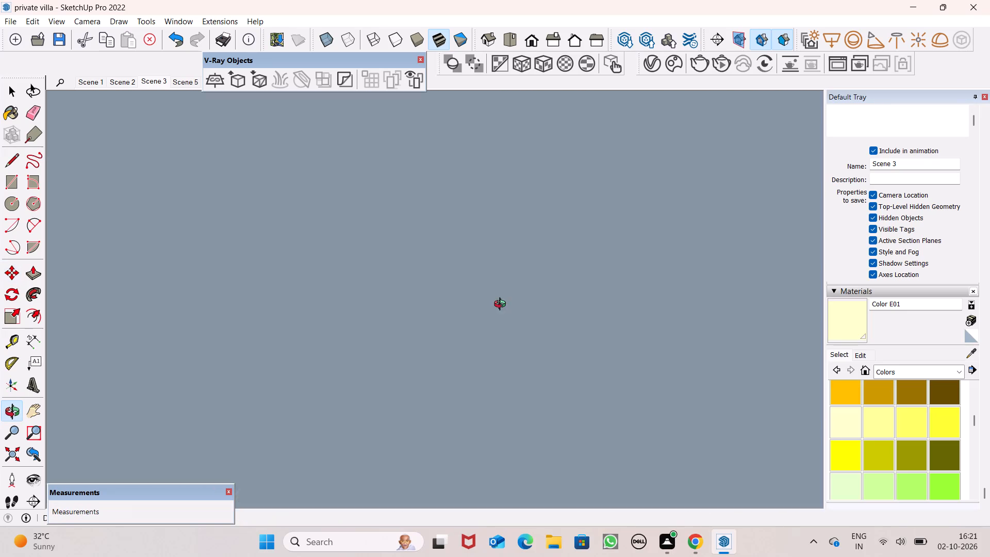
{"action": "middle_click_drag", "start_coordinate": [502, 305], "coordinate": [270, 312]}
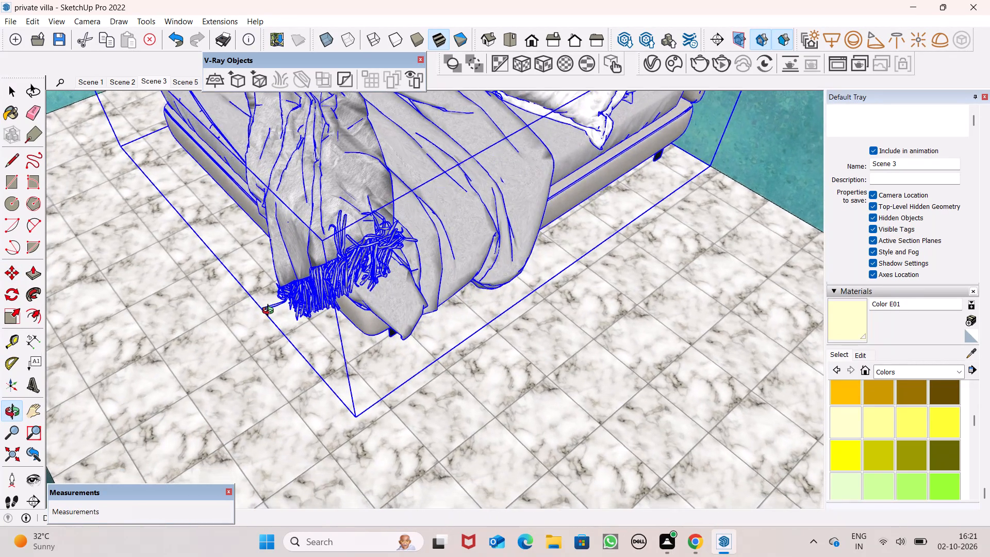
{"action": "middle_click_drag", "start_coordinate": [270, 312], "coordinate": [270, 311]}
{"action": "key", "text": "space"}
{"action": "key", "text": "space"}
{"action": "scroll", "coordinate": [411, 292], "scroll_direction": "down", "scroll_amount": 20}
{"action": "scroll", "coordinate": [411, 292], "scroll_direction": "down", "scroll_amount": 7}
{"action": "key", "text": "space"}
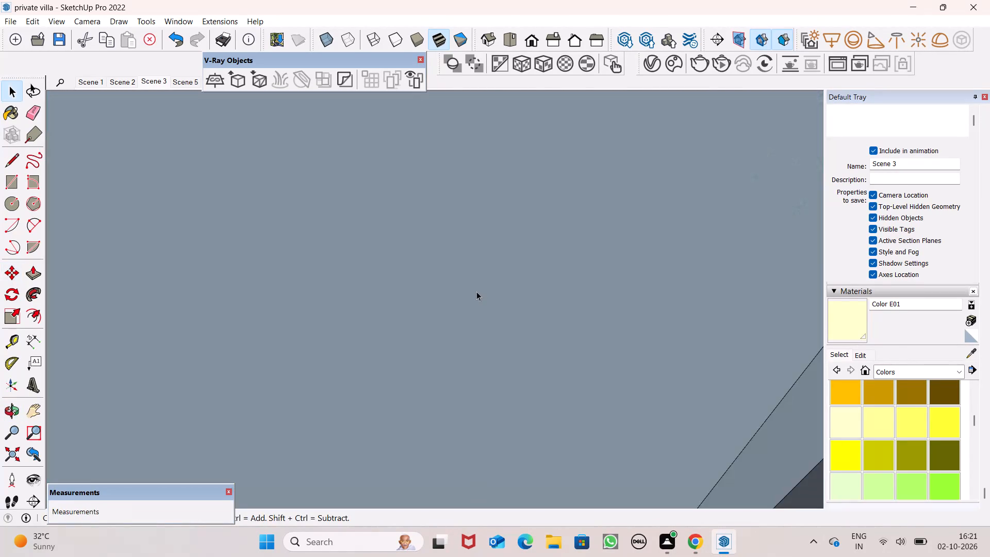
{"action": "scroll", "coordinate": [476, 291], "scroll_direction": "down", "scroll_amount": 20}
{"action": "scroll", "coordinate": [476, 291], "scroll_direction": "down", "scroll_amount": 20}
{"action": "scroll", "coordinate": [476, 291], "scroll_direction": "down", "scroll_amount": 15}
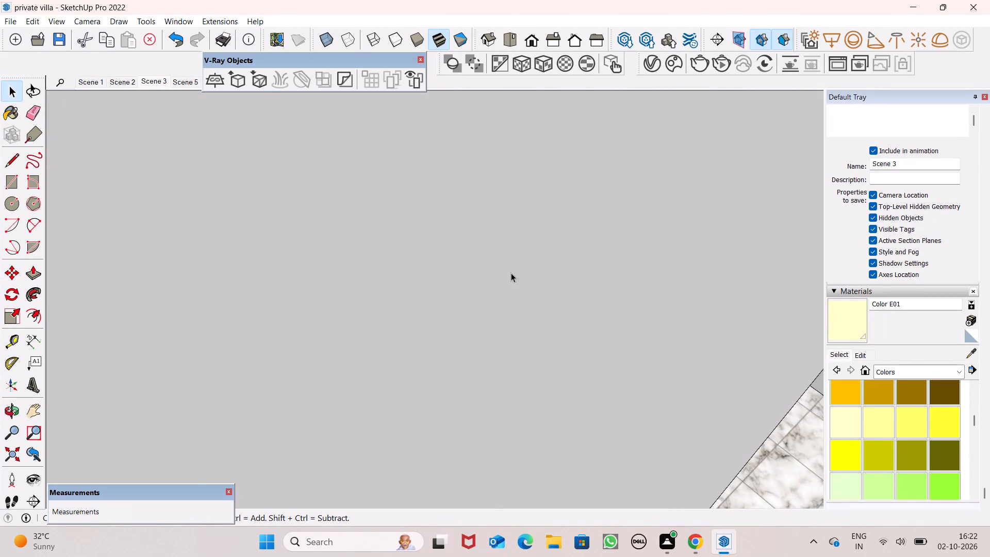
{"action": "scroll", "coordinate": [511, 273], "scroll_direction": "down", "scroll_amount": 20}
{"action": "scroll", "coordinate": [511, 273], "scroll_direction": "down", "scroll_amount": 20}
{"action": "scroll", "coordinate": [511, 273], "scroll_direction": "down", "scroll_amount": 15}
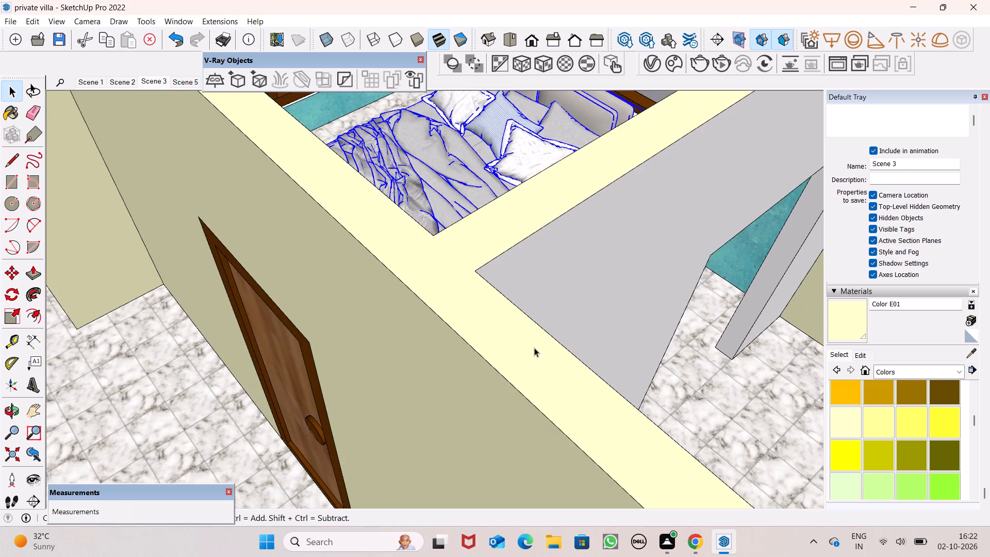
{"action": "scroll", "coordinate": [534, 348], "scroll_direction": "down", "scroll_amount": 20}
{"action": "scroll", "coordinate": [534, 348], "scroll_direction": "down", "scroll_amount": 20}
{"action": "scroll", "coordinate": [534, 348], "scroll_direction": "down", "scroll_amount": 8}
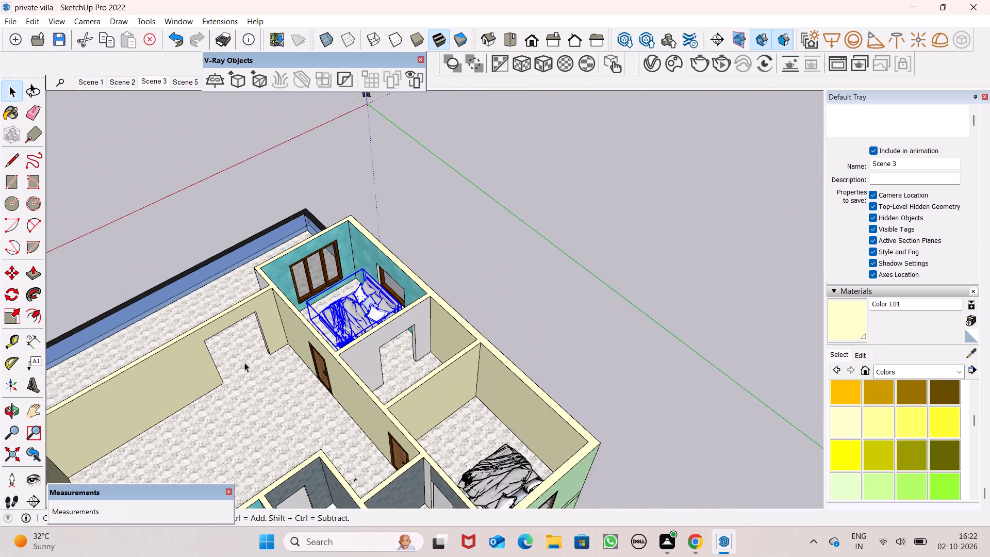
{"action": "scroll", "coordinate": [244, 363], "scroll_direction": "down", "scroll_amount": 20}
{"action": "scroll", "coordinate": [244, 363], "scroll_direction": "down", "scroll_amount": 14}
{"action": "scroll", "coordinate": [268, 310], "scroll_direction": "up", "scroll_amount": 1}
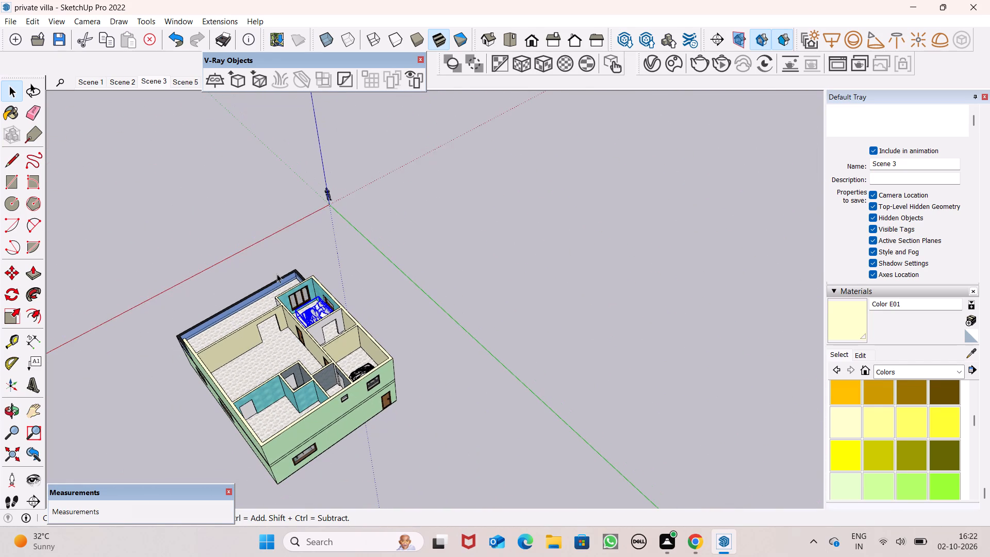
Copy the bed from the turquoise front room to the open space outside the turquoise rear room, about 49' 4" away.
{"action": "left_click", "coordinate": [266, 266]}
{"action": "middle_click_drag", "start_coordinate": [360, 476], "coordinate": [634, 443]}
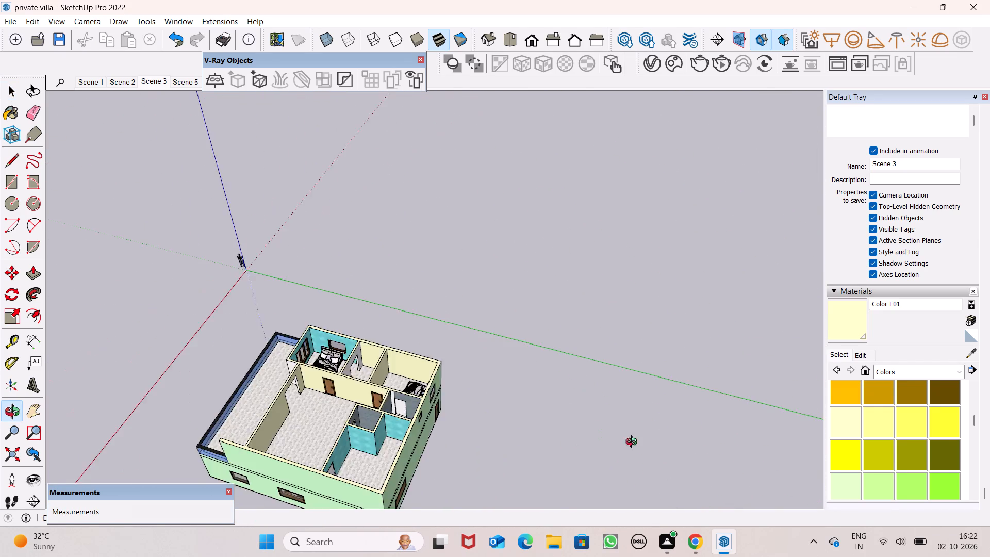
{"action": "middle_click_drag", "start_coordinate": [634, 443], "coordinate": [713, 429]}
{"action": "scroll", "coordinate": [433, 430], "scroll_direction": "up", "scroll_amount": 8}
{"action": "scroll", "coordinate": [400, 386], "scroll_direction": "up", "scroll_amount": 9}
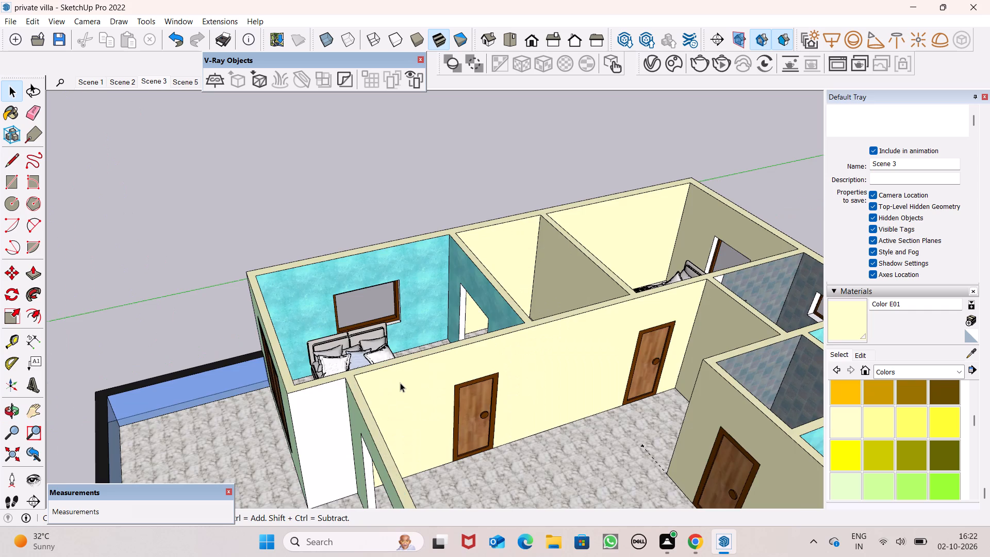
{"action": "scroll", "coordinate": [398, 376], "scroll_direction": "up", "scroll_amount": 8}
{"action": "left_click", "coordinate": [350, 325]}
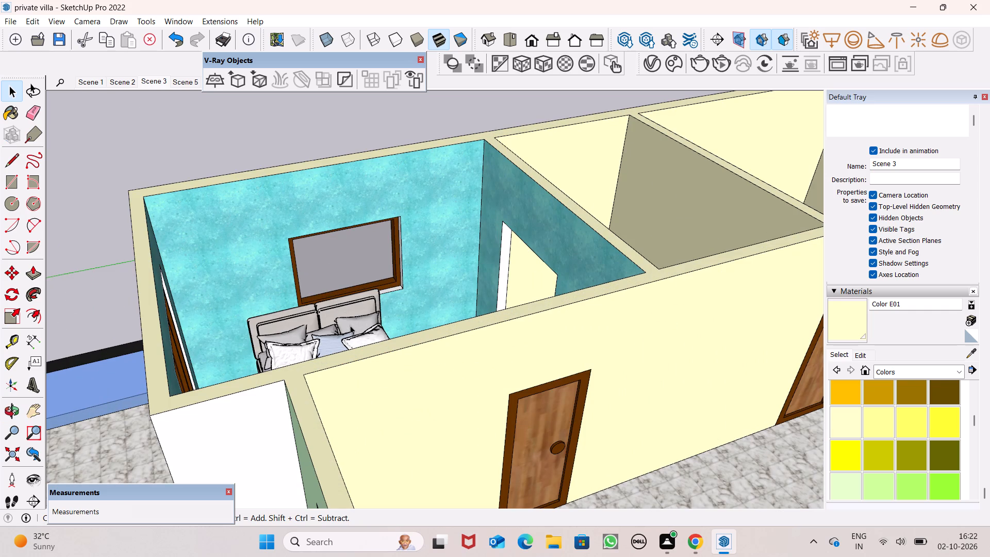
{"action": "scroll", "coordinate": [350, 325], "scroll_direction": "down", "scroll_amount": 20}
{"action": "scroll", "coordinate": [350, 325], "scroll_direction": "down", "scroll_amount": 8}
{"action": "key", "text": "m"}
{"action": "key", "text": "Return"}
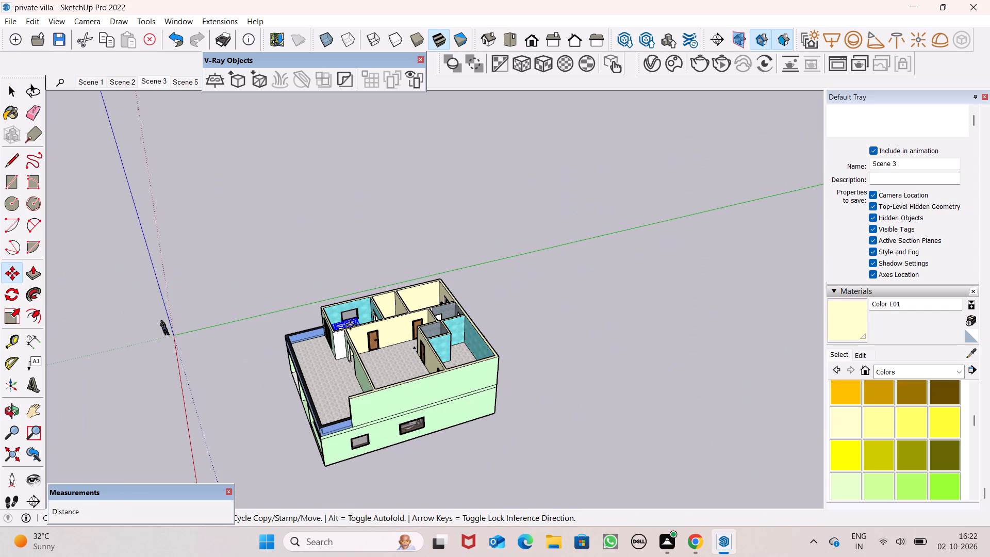
{"action": "left_click_drag", "start_coordinate": [348, 325], "coordinate": [530, 371]}
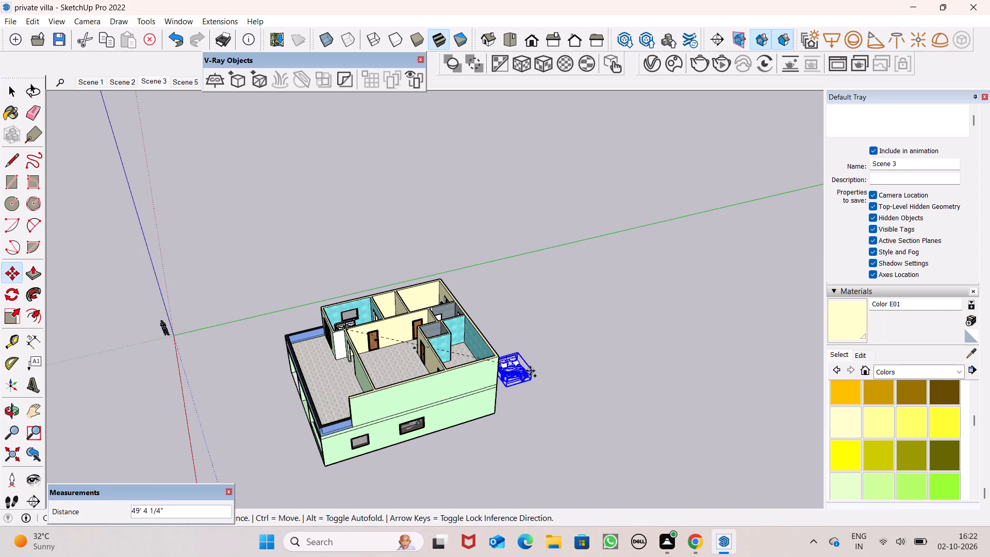
{"action": "left_click_drag", "start_coordinate": [530, 371], "coordinate": [531, 371]}
Rotate the copied bed outside the turquoise rear room 90° in the horizontal plane.
{"action": "middle_click_drag", "start_coordinate": [539, 451], "coordinate": [704, 489]}
{"action": "scroll", "coordinate": [542, 243], "scroll_direction": "up", "scroll_amount": 13}
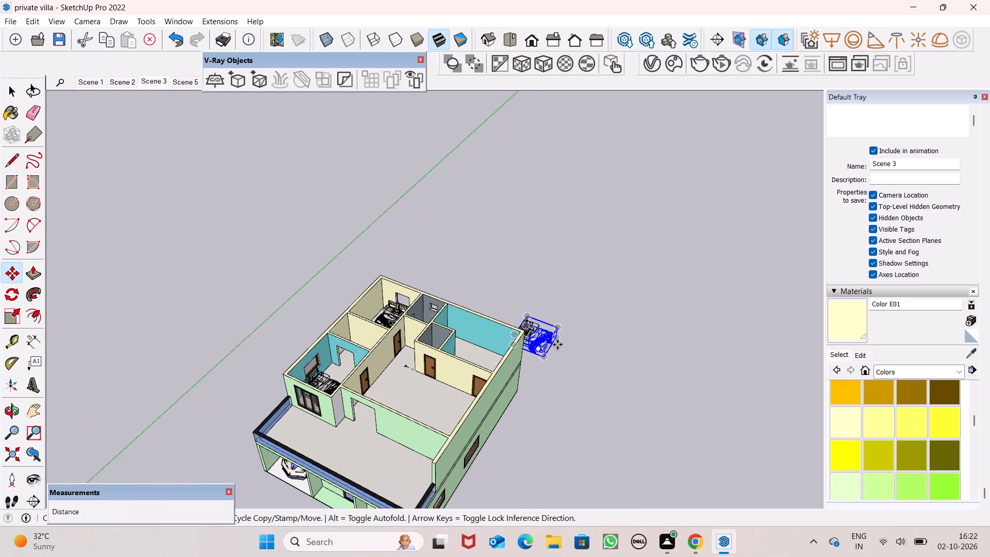
{"action": "scroll", "coordinate": [557, 345], "scroll_direction": "up", "scroll_amount": 18}
{"action": "scroll", "coordinate": [547, 333], "scroll_direction": "up", "scroll_amount": 3}
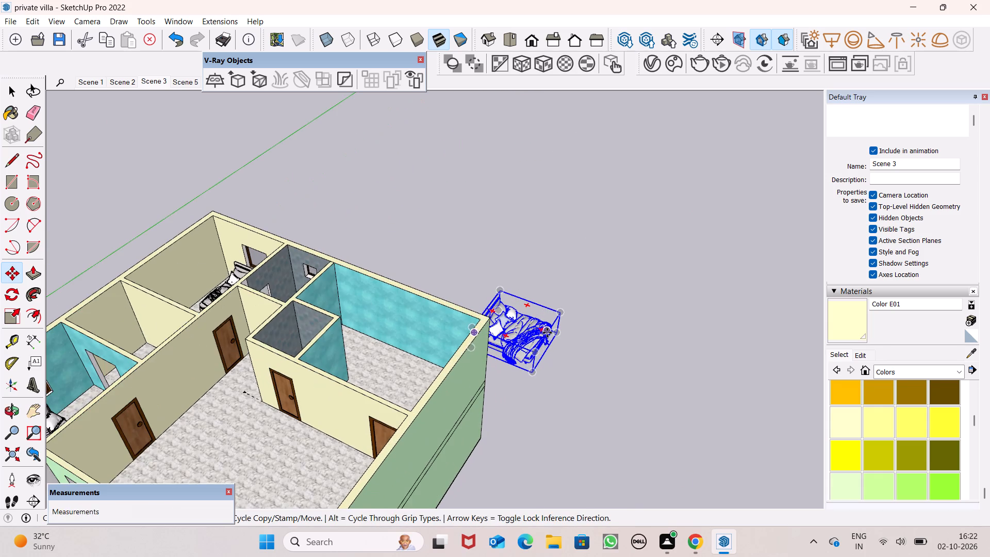
{"action": "scroll", "coordinate": [547, 333], "scroll_direction": "up", "scroll_amount": 3}
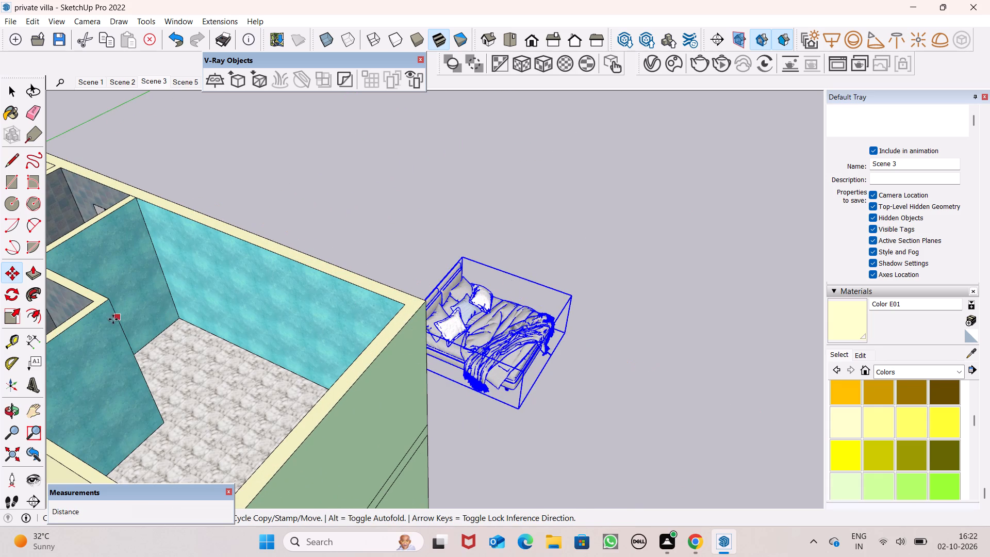
{"action": "left_click", "coordinate": [11, 292]}
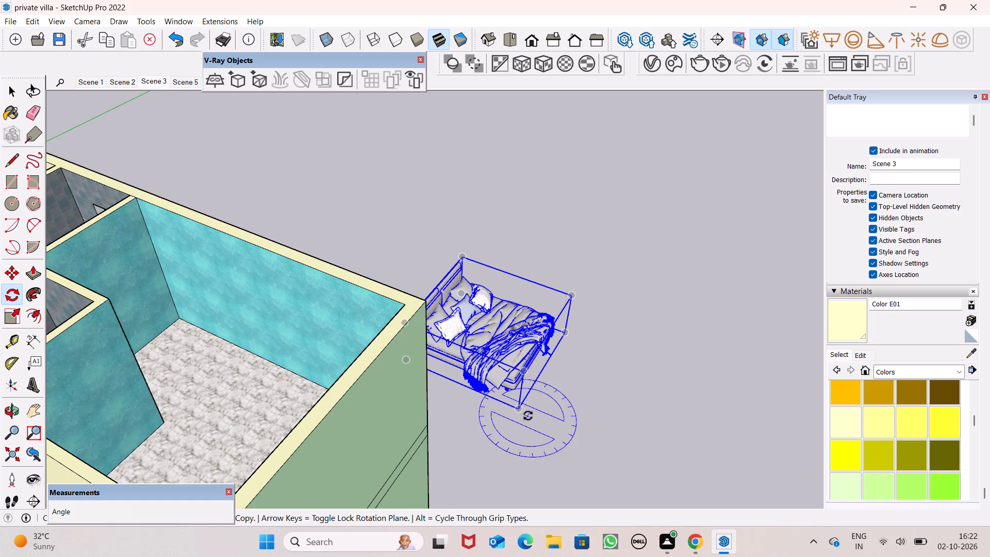
{"action": "left_click", "coordinate": [528, 416]}
{"action": "left_click", "coordinate": [614, 448]}
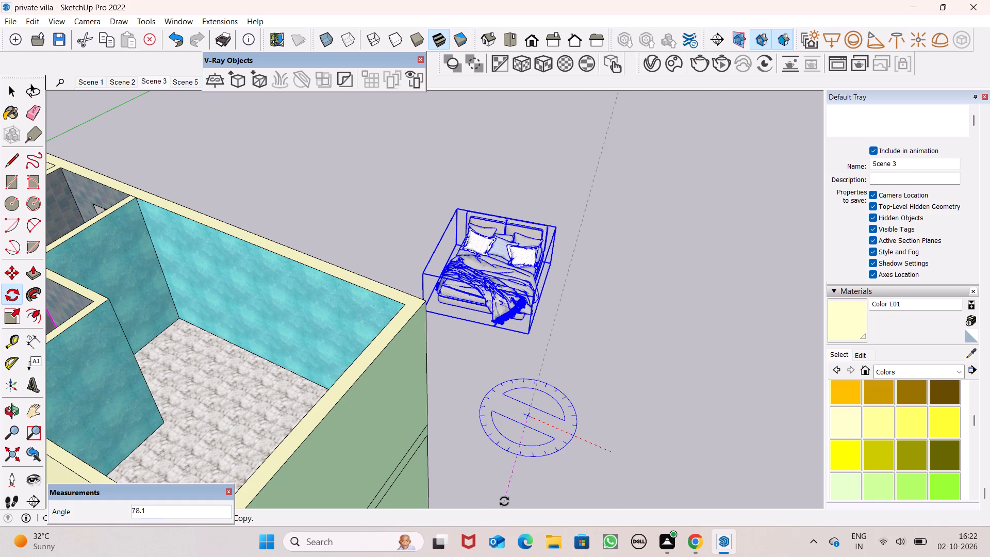
{"action": "left_click", "coordinate": [505, 454]}
{"action": "key", "text": "space"}
{"action": "key", "text": "space"}
Rotate the copied bed outside the turquoise rear room a further 90° in the horizontal plane.
{"action": "scroll", "coordinate": [549, 326], "scroll_direction": "down", "scroll_amount": 9}
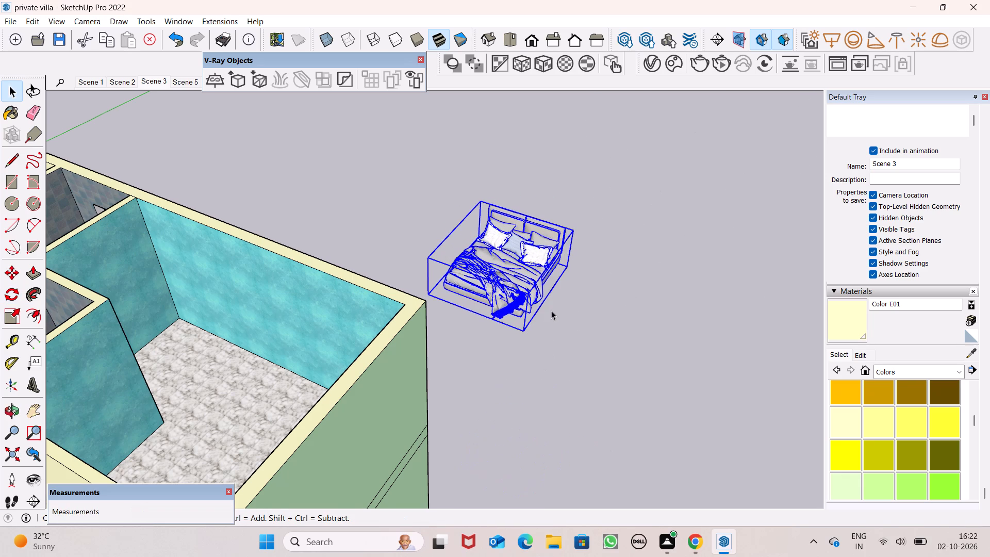
{"action": "scroll", "coordinate": [551, 310], "scroll_direction": "down", "scroll_amount": 20}
{"action": "scroll", "coordinate": [551, 310], "scroll_direction": "down", "scroll_amount": 4}
{"action": "scroll", "coordinate": [414, 301], "scroll_direction": "up", "scroll_amount": 8}
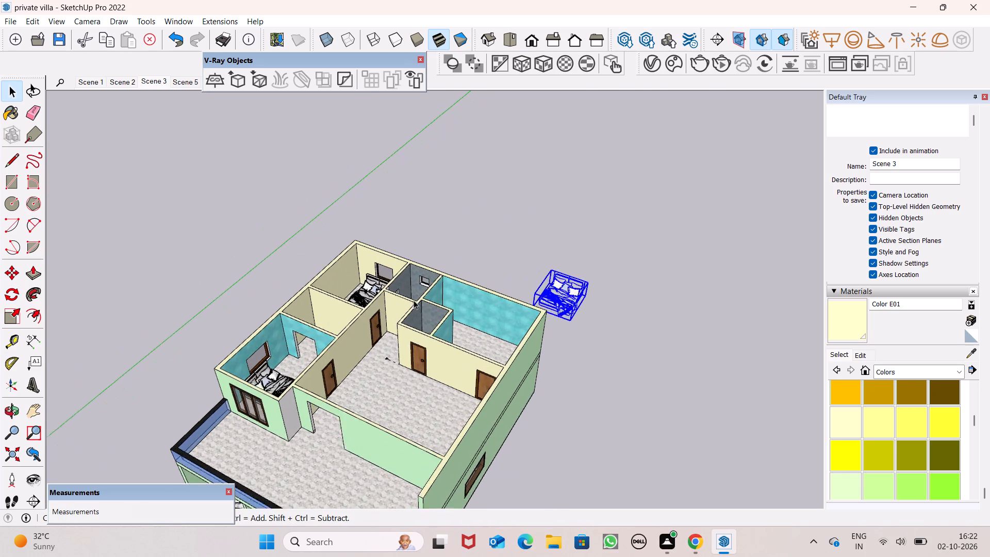
{"action": "scroll", "coordinate": [511, 330], "scroll_direction": "up", "scroll_amount": 9}
{"action": "key", "text": "m"}
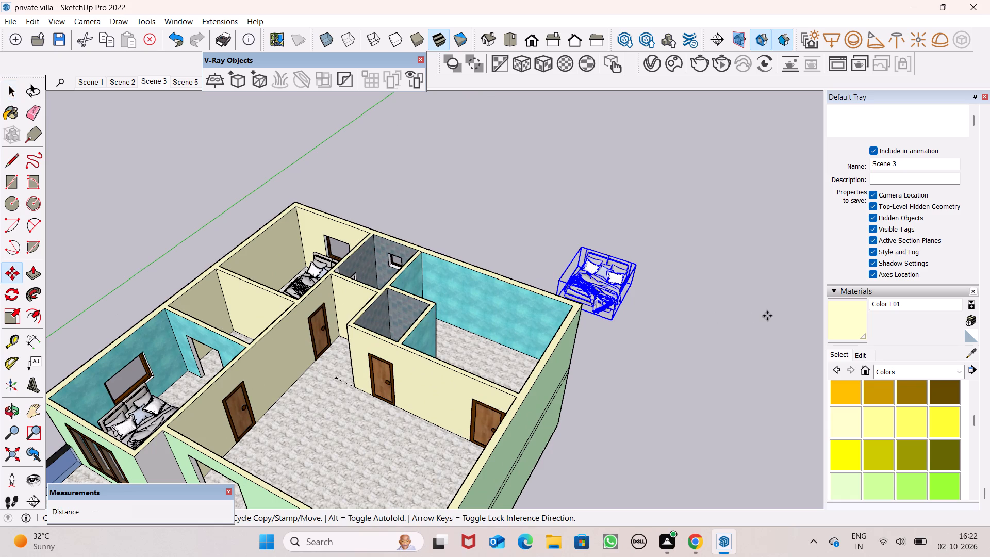
{"action": "left_click", "coordinate": [666, 337]}
{"action": "left_click", "coordinate": [662, 333]}
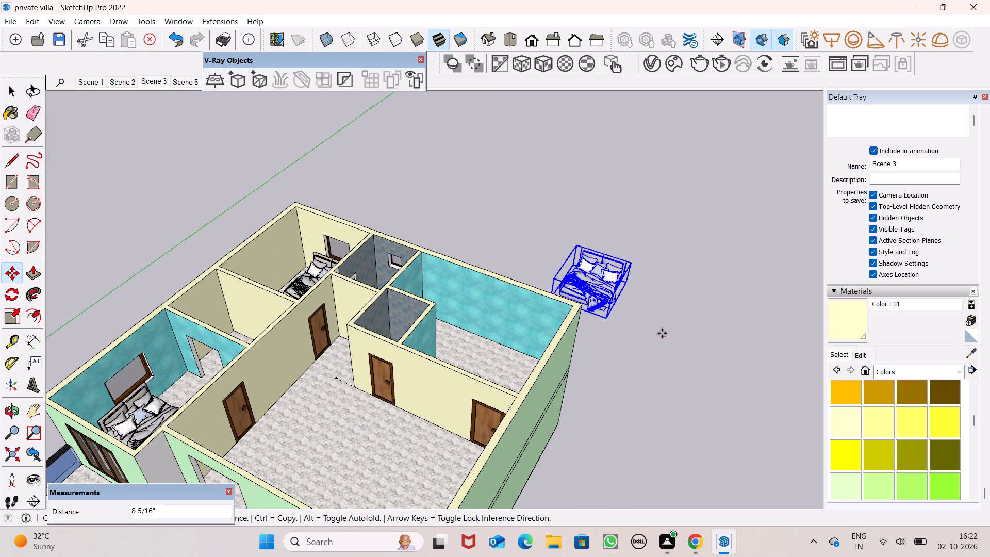
{"action": "left_click", "coordinate": [10, 296]}
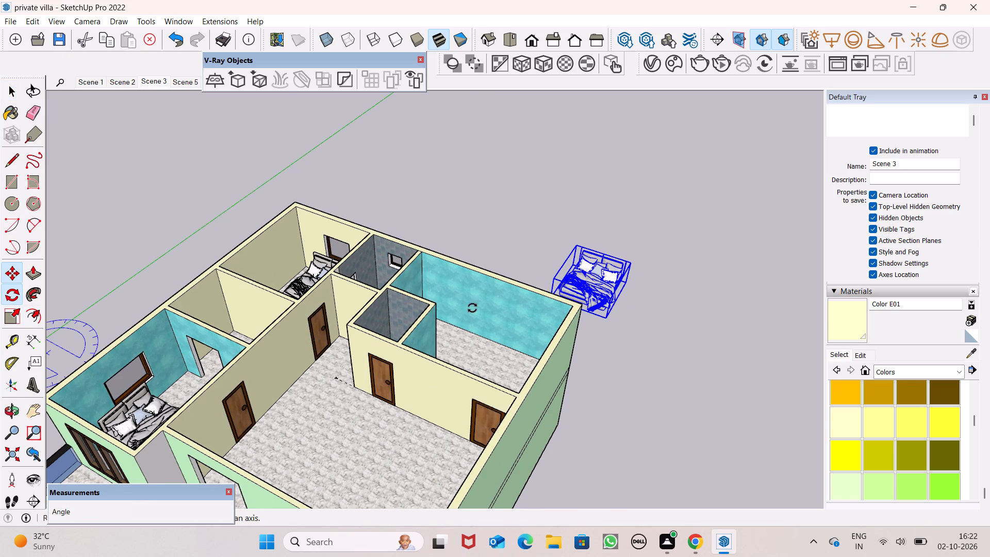
{"action": "left_click", "coordinate": [614, 327]}
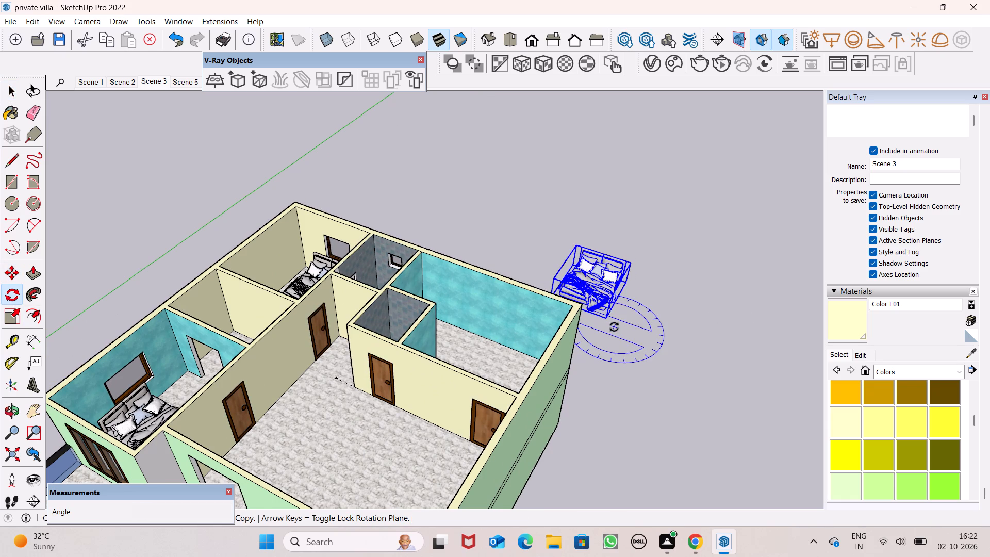
{"action": "left_click", "coordinate": [650, 335]}
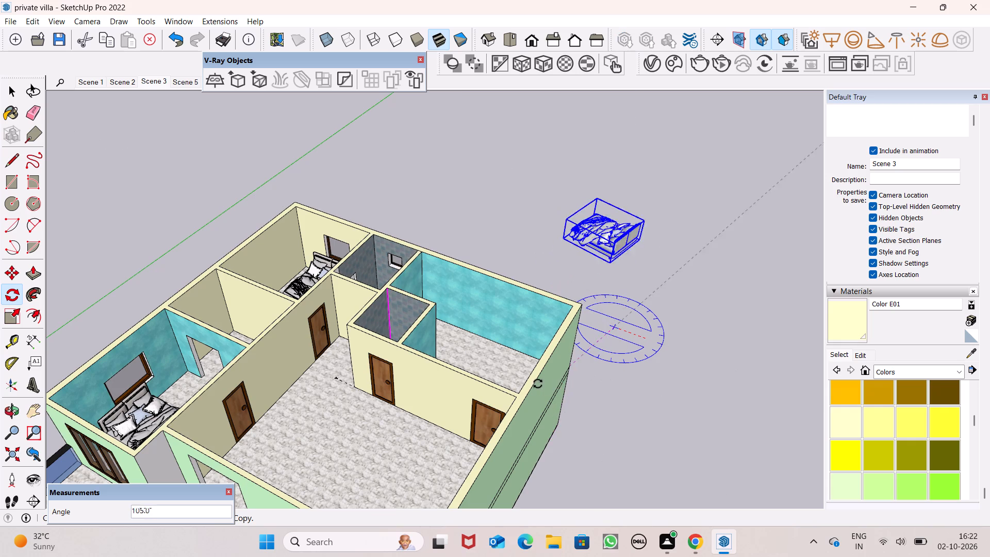
{"action": "left_click", "coordinate": [569, 397]}
{"action": "key", "text": "space"}
Move the bed about 36' 11" by its lower headboard-side corner from the outside space to above the turquoise rear room.
{"action": "key", "text": "m"}
{"action": "key", "text": "Return"}
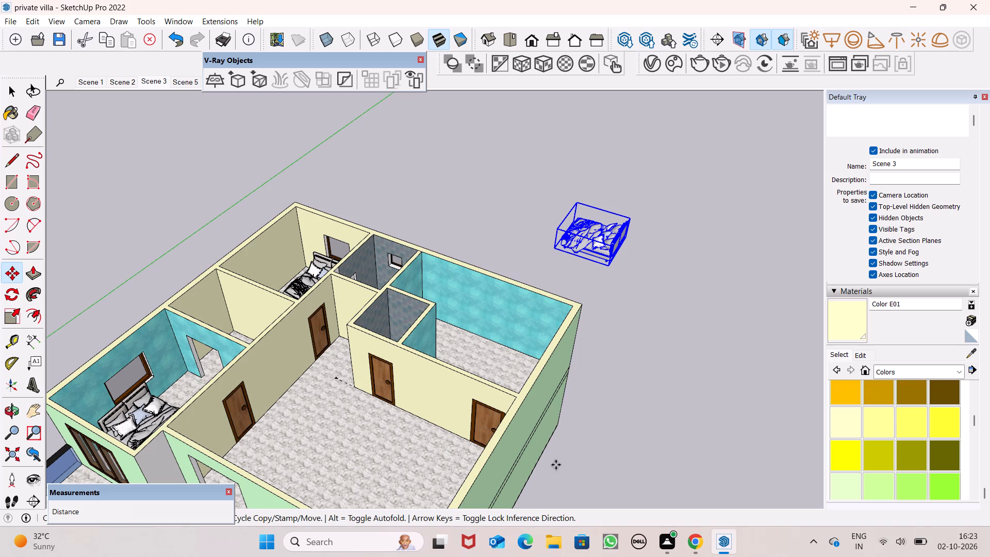
{"action": "scroll", "coordinate": [605, 413], "scroll_direction": "down", "scroll_amount": 6}
{"action": "middle_click_drag", "start_coordinate": [597, 413], "coordinate": [703, 438]}
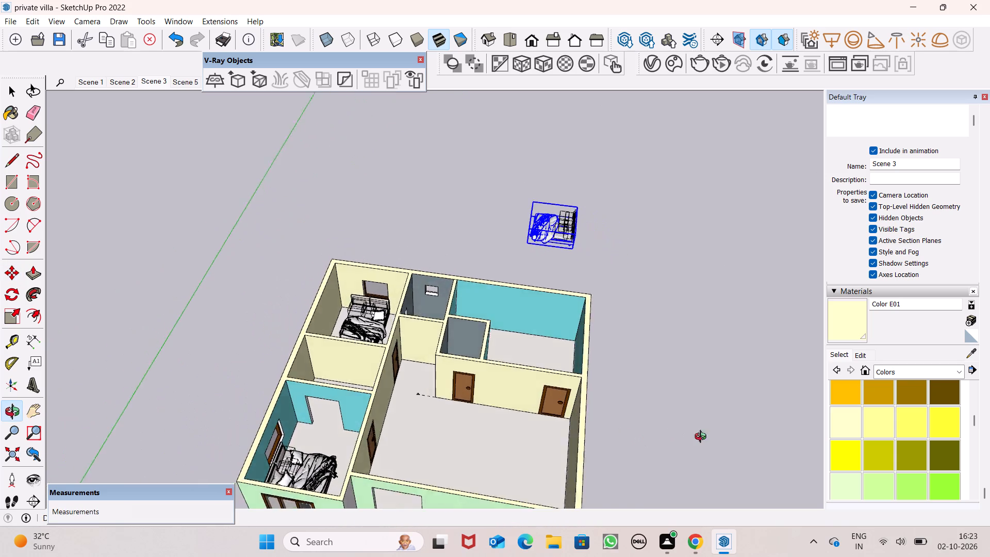
{"action": "middle_click_drag", "start_coordinate": [703, 438], "coordinate": [733, 442]}
{"action": "scroll", "coordinate": [558, 320], "scroll_direction": "up", "scroll_amount": 5}
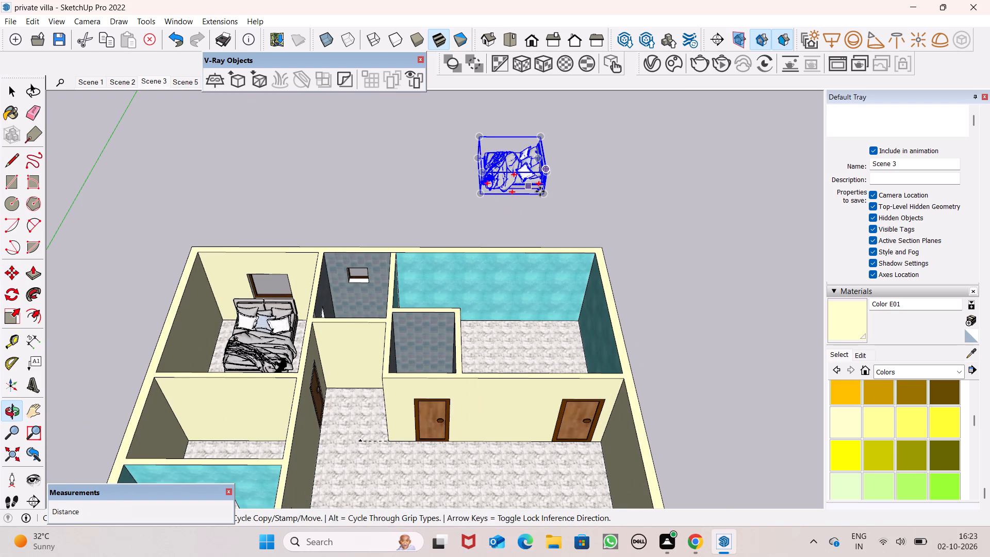
{"action": "left_click_drag", "start_coordinate": [546, 193], "coordinate": [584, 356]}
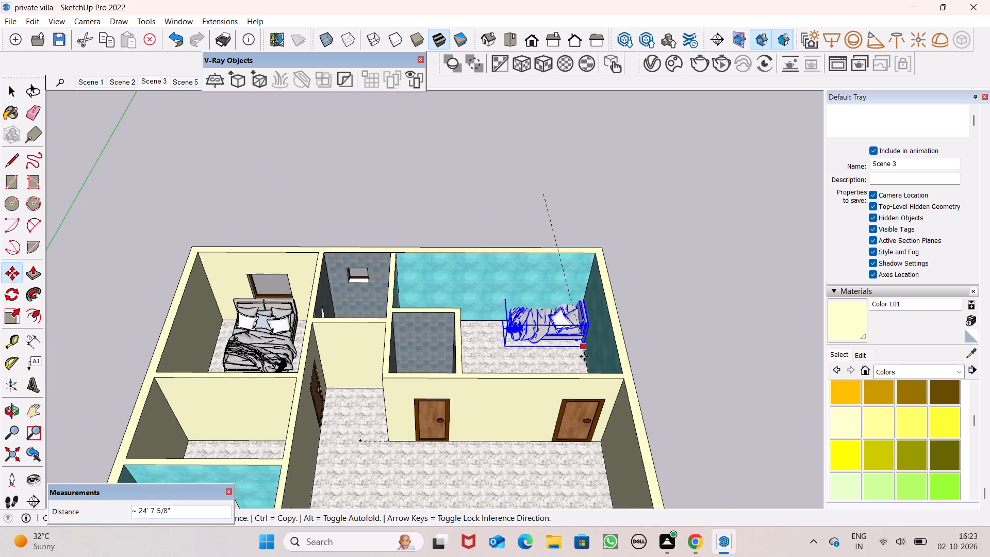
{"action": "left_click_drag", "start_coordinate": [584, 356], "coordinate": [589, 382]}
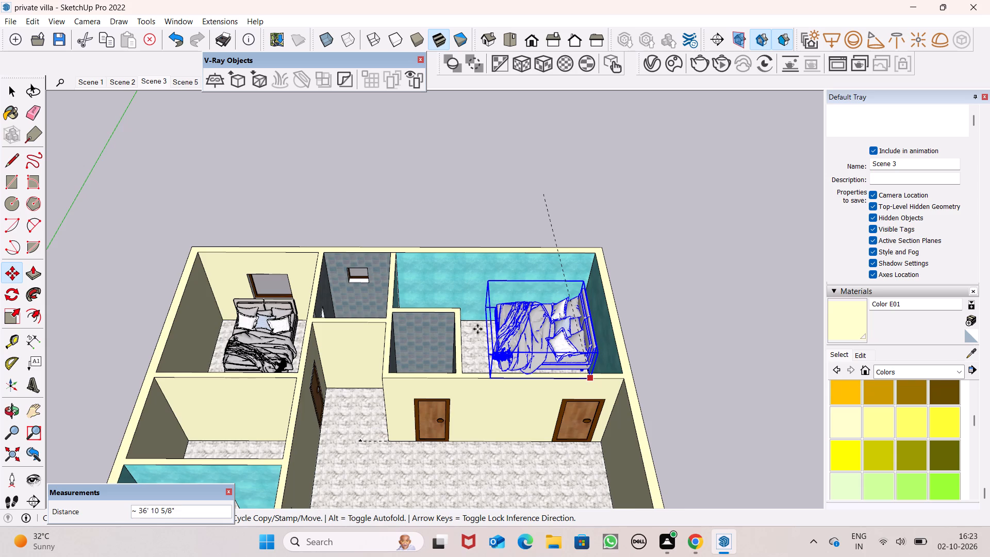
Move the bed about 10' 1" by its other lower headboard-side corner onto the base of the turquoise rear room's end wall.
{"action": "scroll", "coordinate": [482, 288], "scroll_direction": "up", "scroll_amount": 8}
{"action": "scroll", "coordinate": [586, 380], "scroll_direction": "up", "scroll_amount": 8}
{"action": "middle_click_drag", "start_coordinate": [695, 395], "coordinate": [580, 447]}
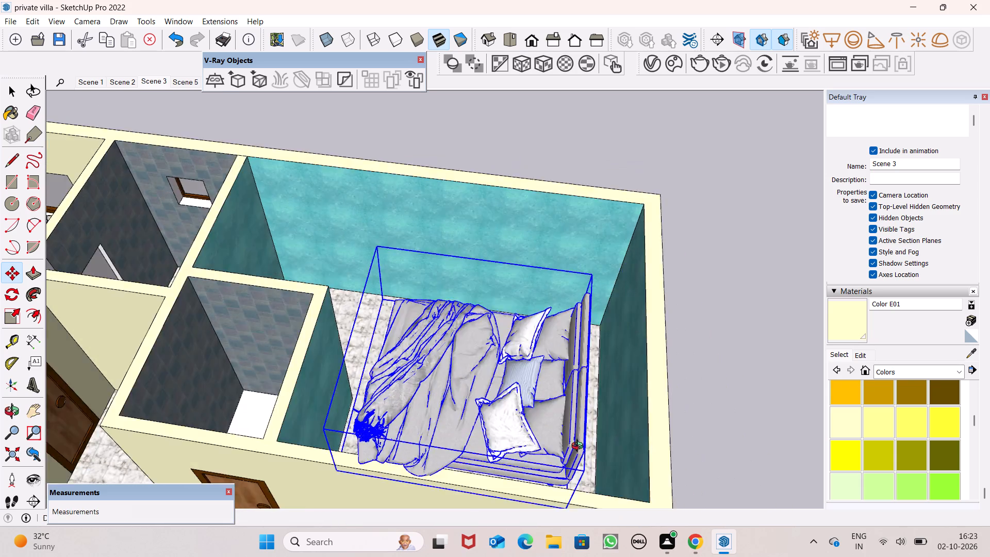
{"action": "middle_click_drag", "start_coordinate": [580, 447], "coordinate": [988, 388]}
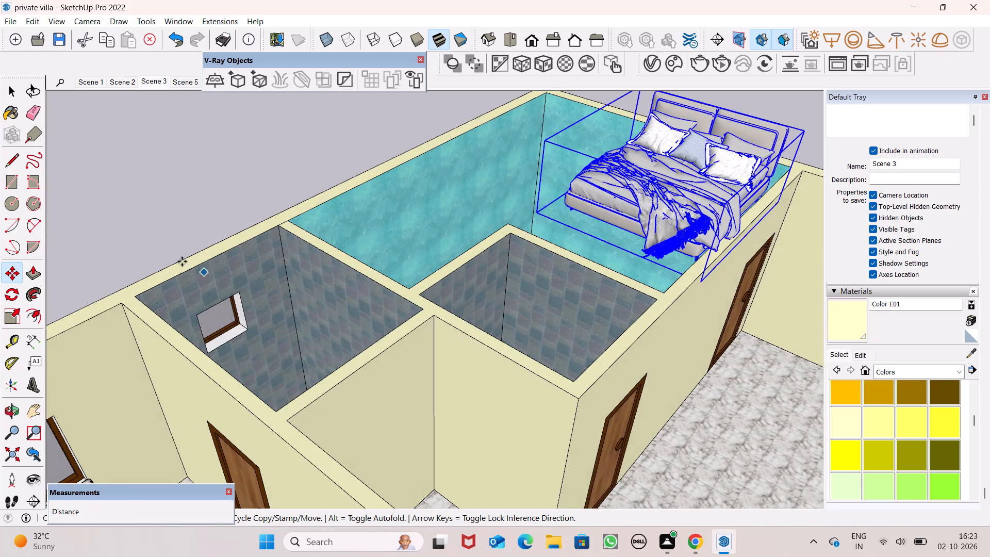
{"action": "scroll", "coordinate": [178, 268], "scroll_direction": "up", "scroll_amount": 2}
{"action": "middle_click_drag", "start_coordinate": [361, 271], "coordinate": [675, 374]}
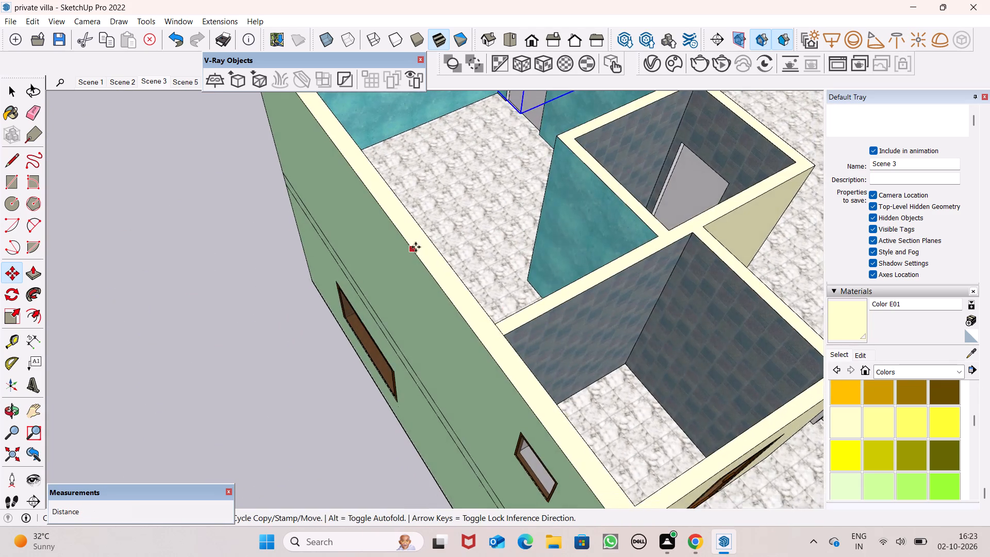
{"action": "scroll", "coordinate": [416, 247], "scroll_direction": "down", "scroll_amount": 13}
{"action": "scroll", "coordinate": [399, 174], "scroll_direction": "down", "scroll_amount": 4}
{"action": "scroll", "coordinate": [422, 208], "scroll_direction": "down", "scroll_amount": 5}
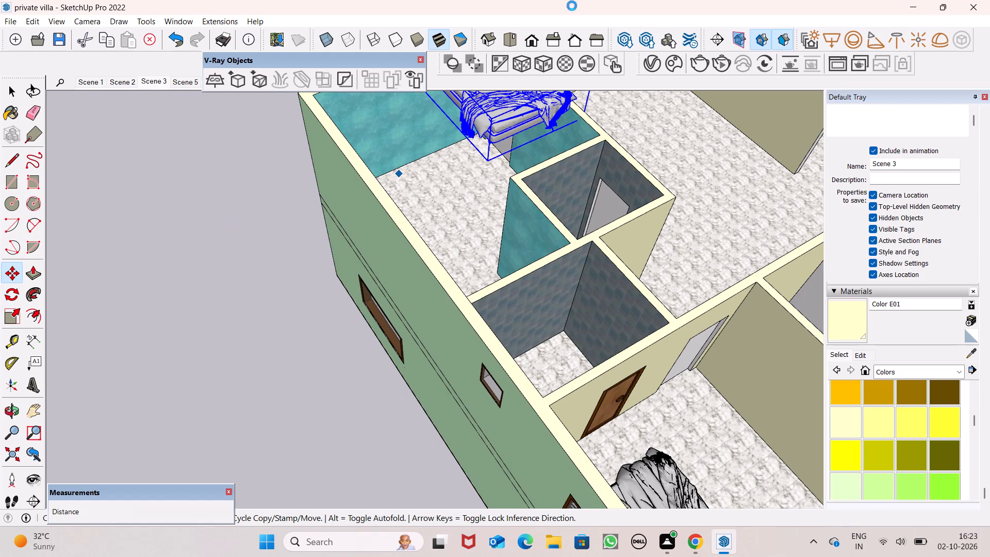
{"action": "scroll", "coordinate": [535, 142], "scroll_direction": "down", "scroll_amount": 6}
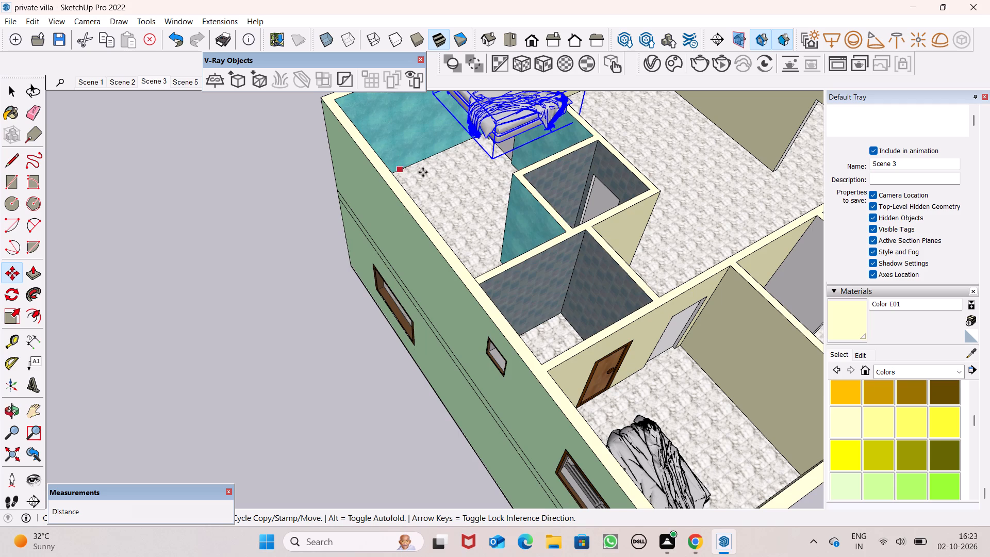
{"action": "scroll", "coordinate": [439, 195], "scroll_direction": "down", "scroll_amount": 20}
{"action": "scroll", "coordinate": [545, 226], "scroll_direction": "up", "scroll_amount": 1}
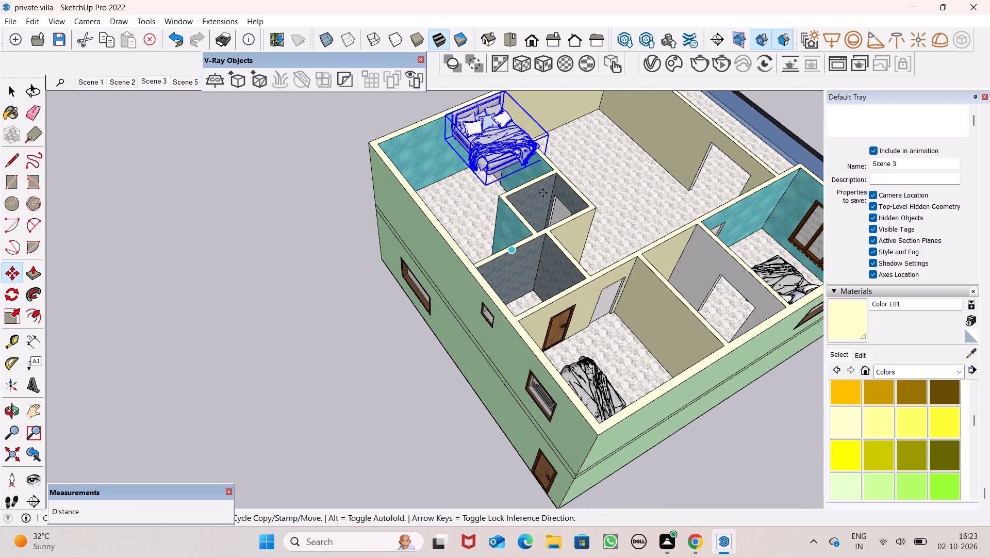
{"action": "scroll", "coordinate": [564, 244], "scroll_direction": "down", "scroll_amount": 5}
{"action": "scroll", "coordinate": [591, 288], "scroll_direction": "down", "scroll_amount": 9}
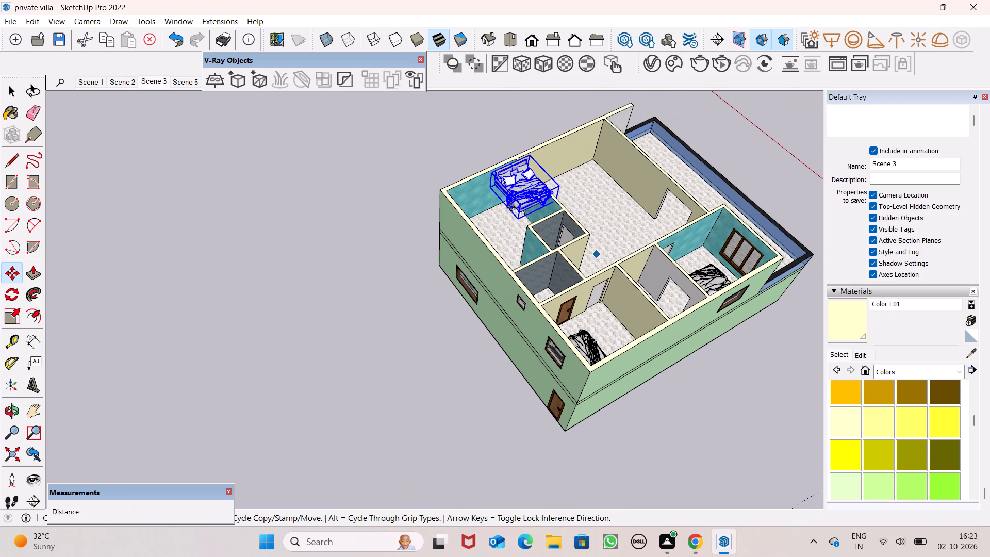
{"action": "scroll", "coordinate": [504, 205], "scroll_direction": "up", "scroll_amount": 15}
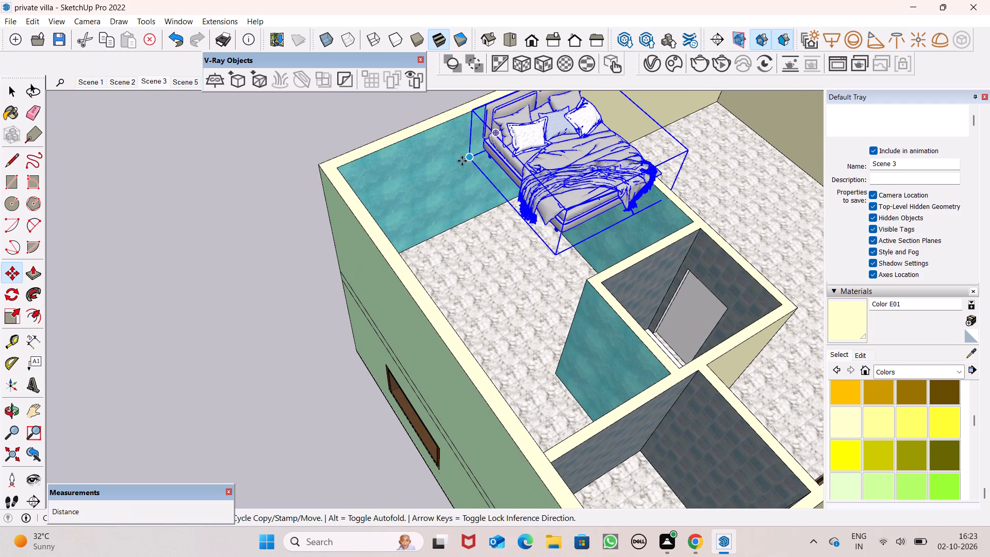
{"action": "left_click_drag", "start_coordinate": [468, 156], "coordinate": [434, 217]}
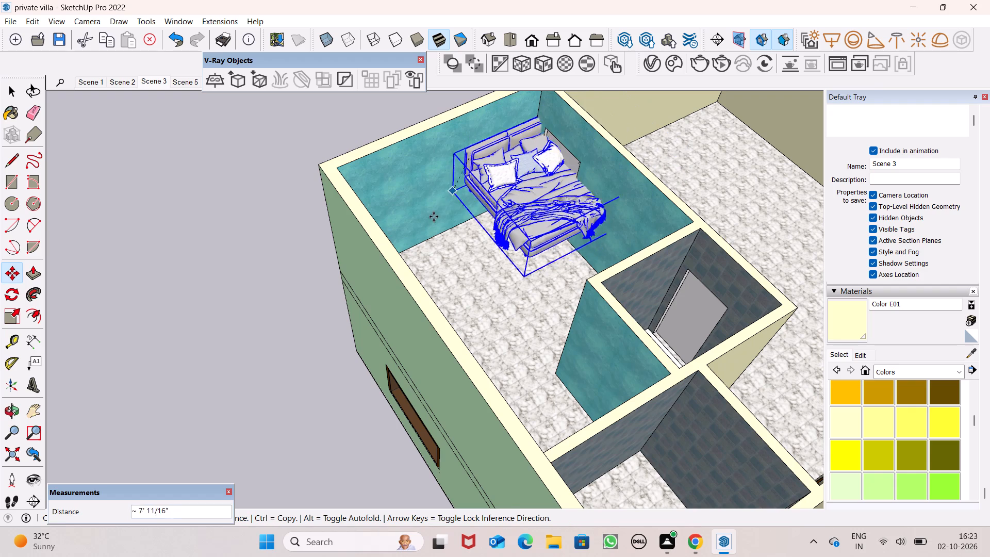
{"action": "left_click_drag", "start_coordinate": [434, 217], "coordinate": [409, 245]}
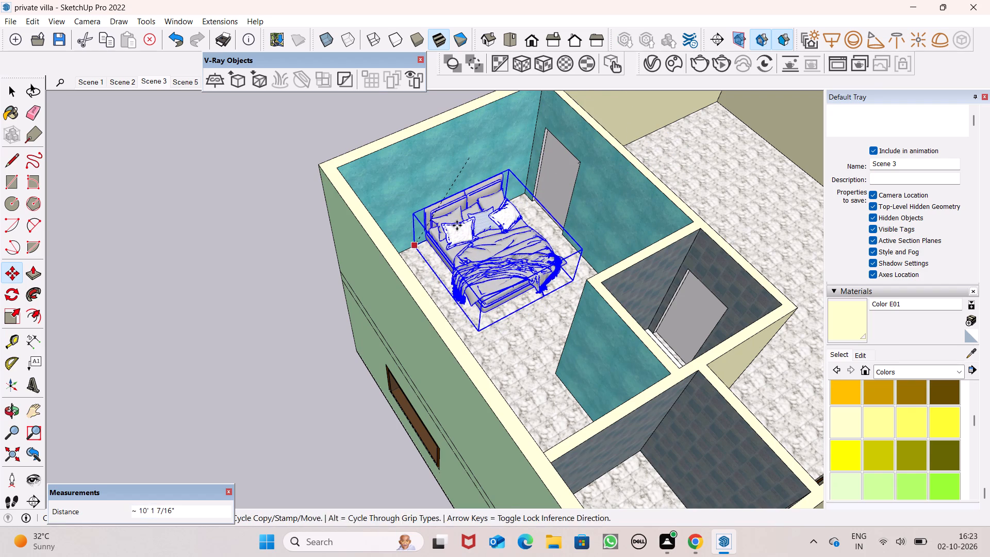
{"action": "key", "text": "space"}
Examine the bed's placement in the turquoise rear room, including its foot end, floor contact and clearance from the walls.
{"action": "middle_click_drag", "start_coordinate": [610, 235], "coordinate": [429, 314]}
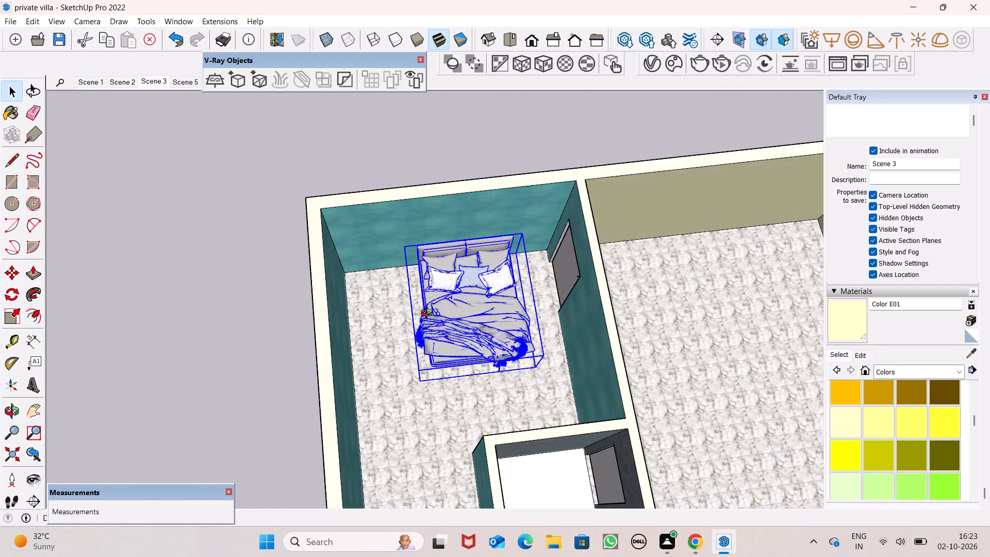
{"action": "middle_click_drag", "start_coordinate": [429, 314], "coordinate": [312, 207]}
{"action": "scroll", "coordinate": [489, 284], "scroll_direction": "up", "scroll_amount": 8}
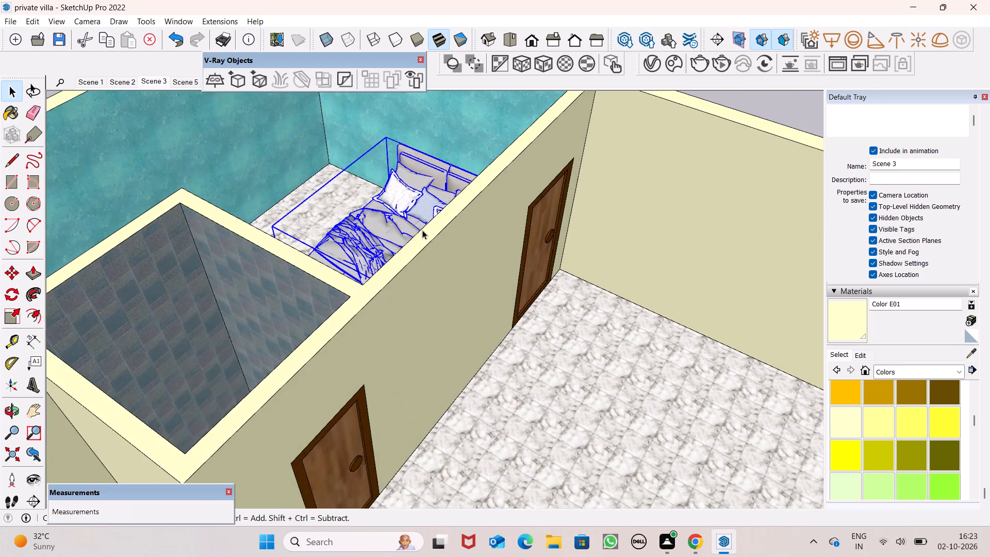
{"action": "scroll", "coordinate": [420, 227], "scroll_direction": "up", "scroll_amount": 8}
{"action": "scroll", "coordinate": [421, 228], "scroll_direction": "down", "scroll_amount": 18}
{"action": "middle_click_drag", "start_coordinate": [423, 223], "coordinate": [425, 224]}
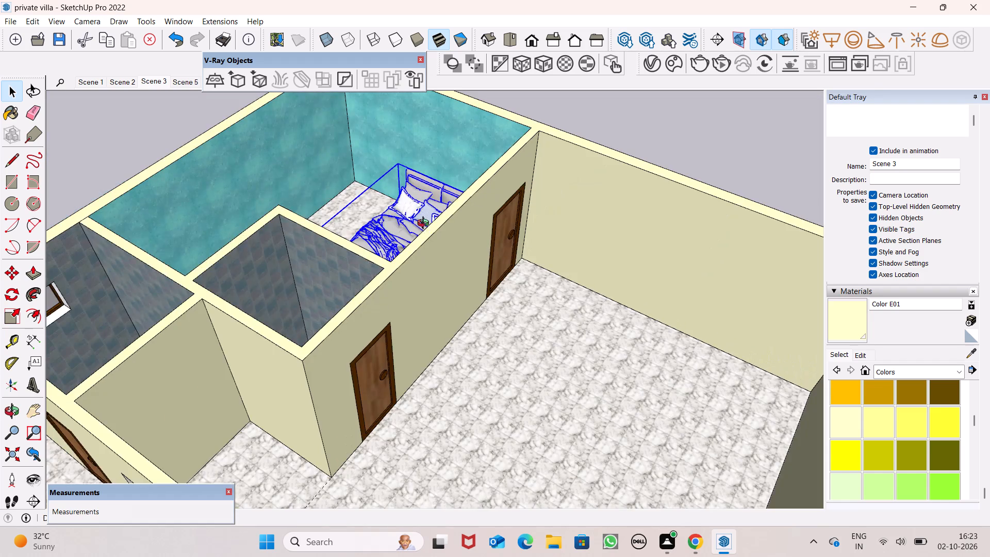
{"action": "middle_click_drag", "start_coordinate": [425, 224], "coordinate": [722, 308]}
{"action": "scroll", "coordinate": [218, 228], "scroll_direction": "up", "scroll_amount": 8}
{"action": "scroll", "coordinate": [394, 438], "scroll_direction": "up", "scroll_amount": 8}
{"action": "middle_click_drag", "start_coordinate": [394, 437], "coordinate": [394, 427]}
{"action": "scroll", "coordinate": [345, 351], "scroll_direction": "up", "scroll_amount": 5}
{"action": "middle_click_drag", "start_coordinate": [343, 351], "coordinate": [345, 301]}
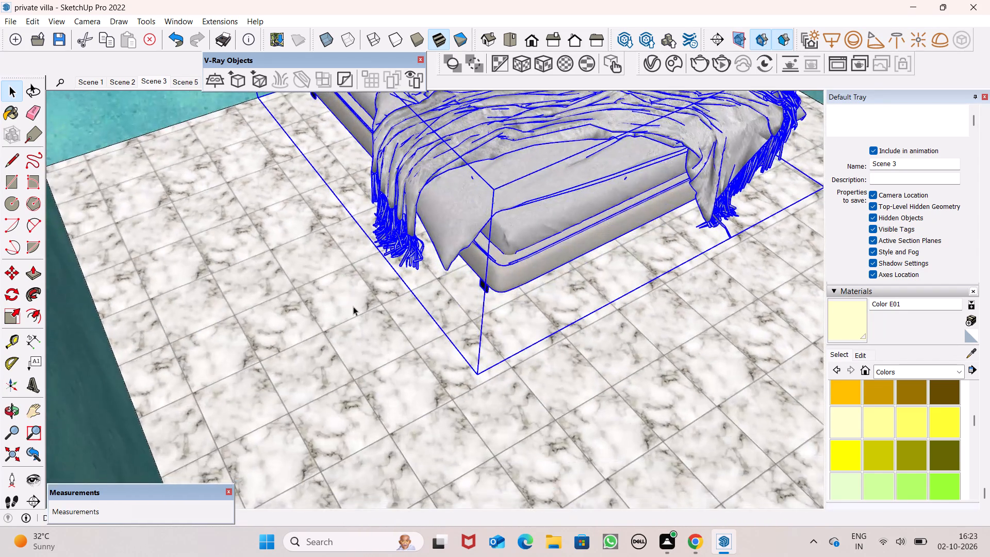
{"action": "scroll", "coordinate": [360, 315], "scroll_direction": "down", "scroll_amount": 11}
Move the bed about 2' 8" along the base of its headboard wall, toward the turquoise rear room's exterior side wall, and deselect it.
{"action": "scroll", "coordinate": [321, 190], "scroll_direction": "up", "scroll_amount": 4}
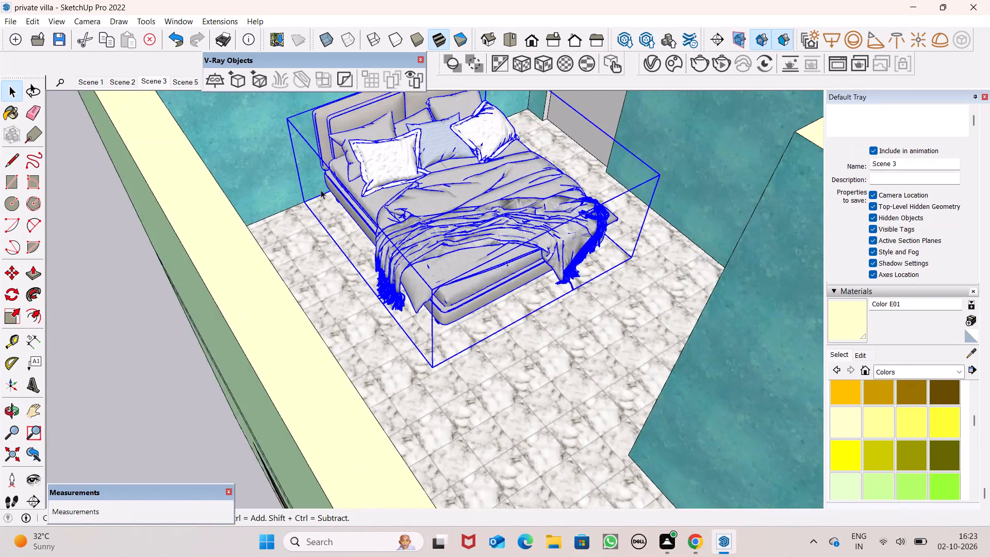
{"action": "scroll", "coordinate": [321, 190], "scroll_direction": "up", "scroll_amount": 3}
{"action": "middle_click_drag", "start_coordinate": [311, 217], "coordinate": [325, 214]}
{"action": "scroll", "coordinate": [290, 208], "scroll_direction": "up", "scroll_amount": 2}
{"action": "key", "text": "m"}
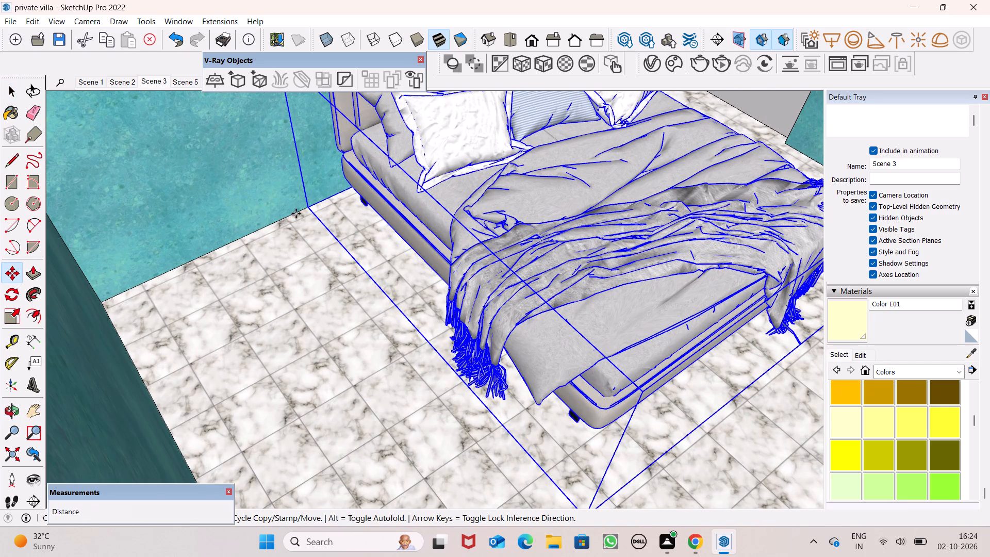
{"action": "key", "text": "Return"}
{"action": "left_click_drag", "start_coordinate": [305, 214], "coordinate": [279, 219]}
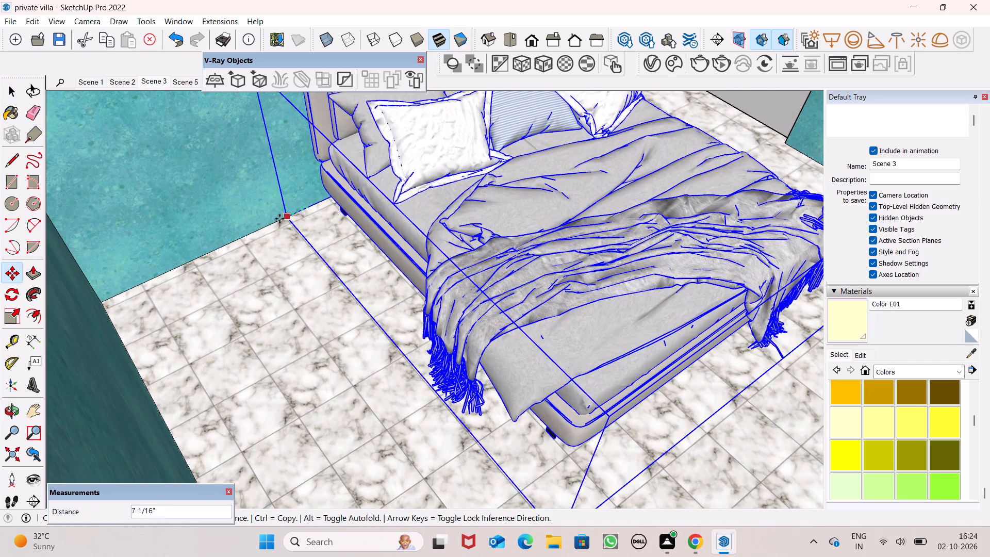
{"action": "left_click_drag", "start_coordinate": [279, 219], "coordinate": [191, 262]}
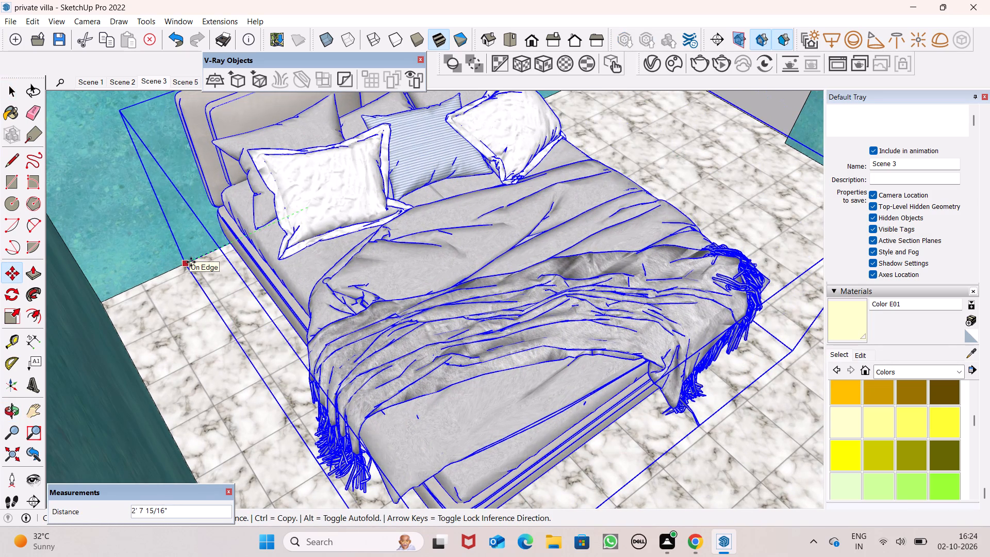
{"action": "left_click_drag", "start_coordinate": [191, 262], "coordinate": [196, 261]}
{"action": "key", "text": "space"}
{"action": "key", "text": "space"}
{"action": "scroll", "coordinate": [211, 255], "scroll_direction": "down", "scroll_amount": 13}
{"action": "key", "text": "space"}
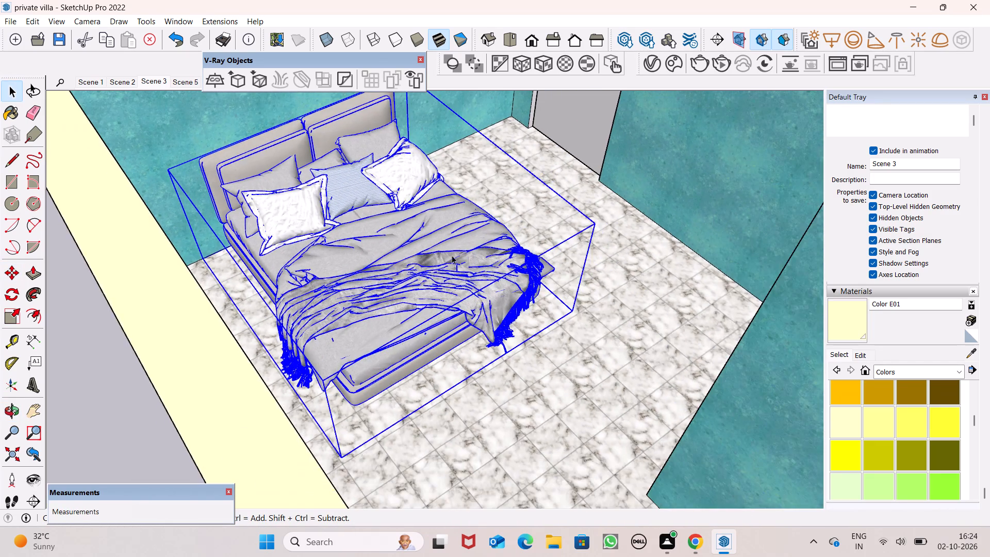
{"action": "scroll", "coordinate": [452, 255], "scroll_direction": "down", "scroll_amount": 20}
{"action": "scroll", "coordinate": [452, 255], "scroll_direction": "down", "scroll_amount": 16}
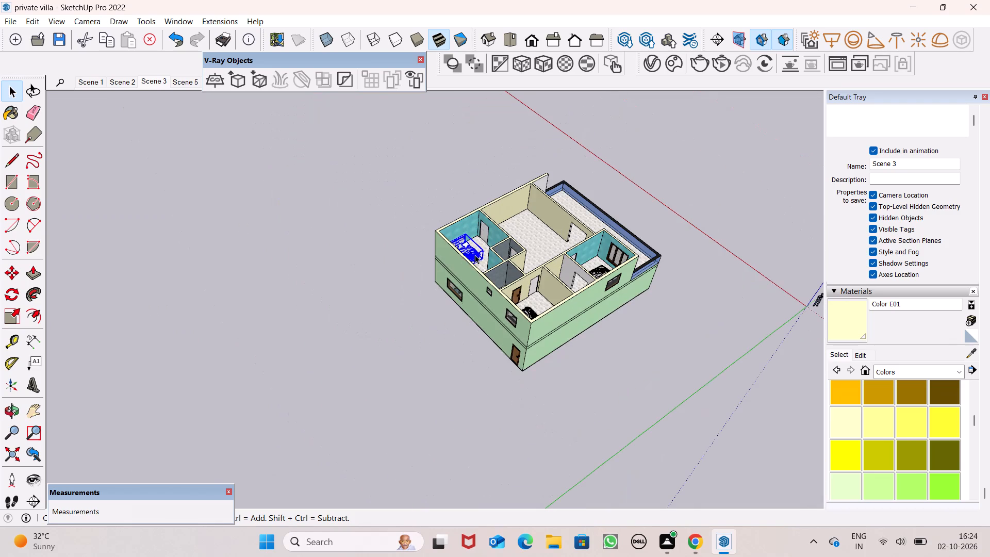
{"action": "left_click", "coordinate": [361, 261]}
Check the furnished upper floor from above and from the villa's front terrace side.
{"action": "middle_click_drag", "start_coordinate": [727, 273], "coordinate": [369, 401]}
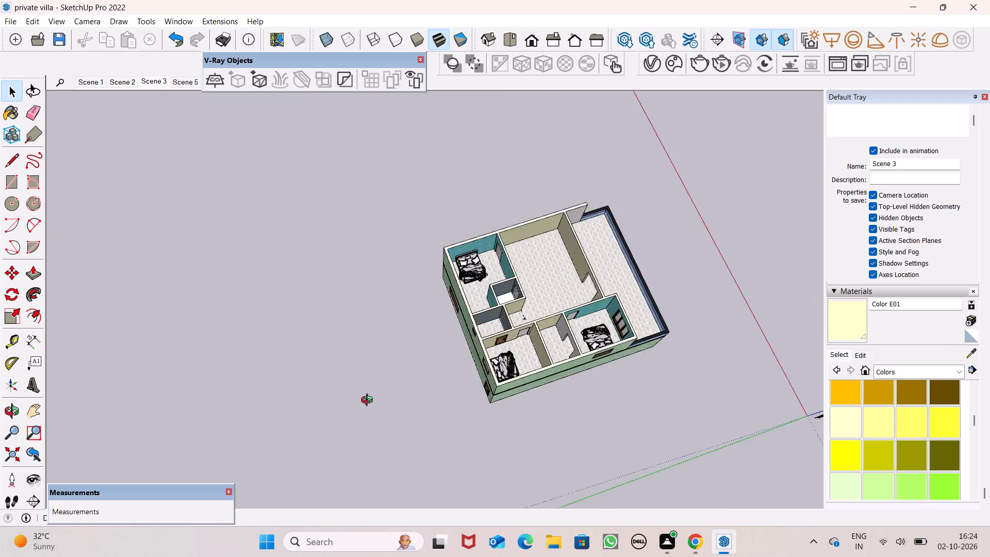
{"action": "middle_click_drag", "start_coordinate": [369, 401], "coordinate": [217, 195]}
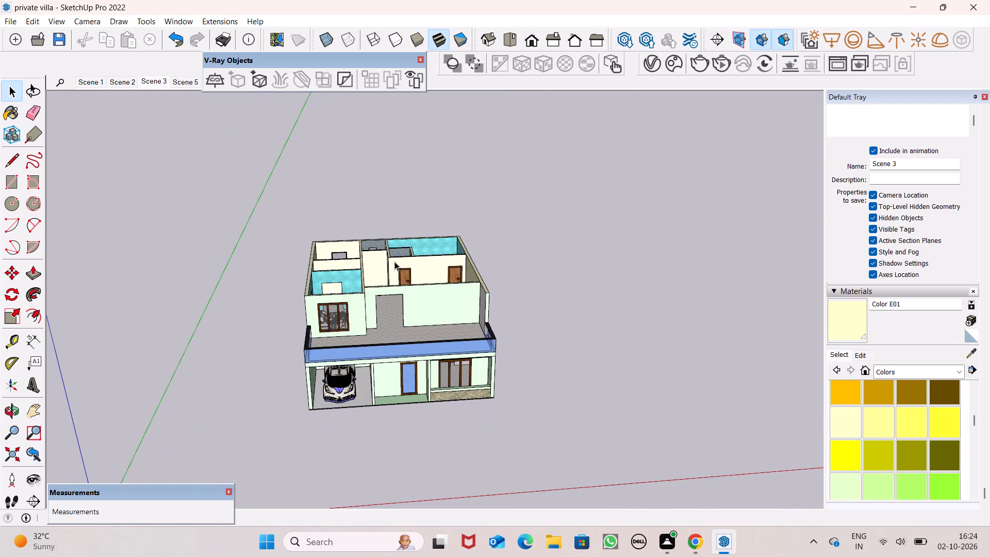
{"action": "scroll", "coordinate": [499, 383], "scroll_direction": "up", "scroll_amount": 7}
{"action": "scroll", "coordinate": [485, 301], "scroll_direction": "up", "scroll_amount": 4}
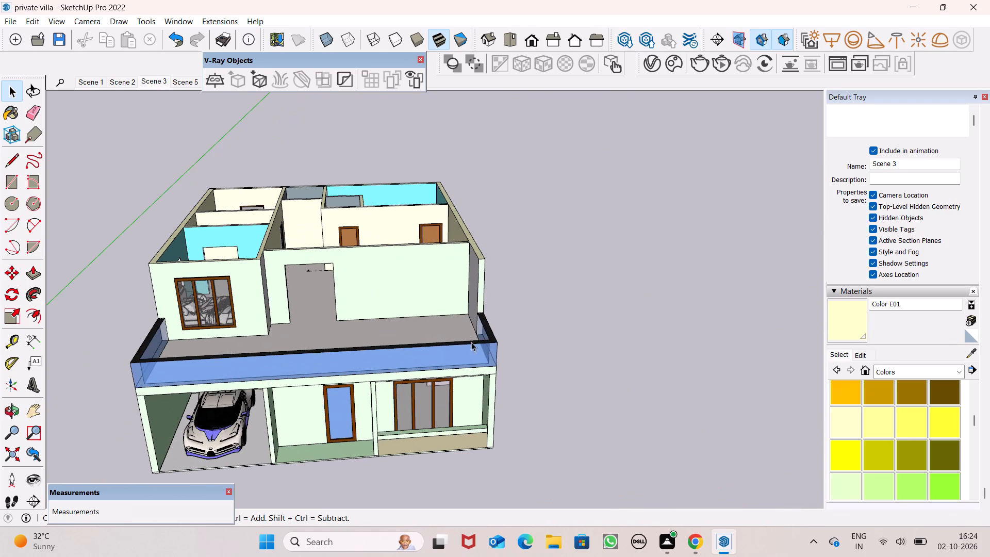
Copy the front bedroom's three-pane window about 12' 10" into the terrace wall opening, matching its lower corner to the opening's base corner.
{"action": "left_click", "coordinate": [211, 297]}
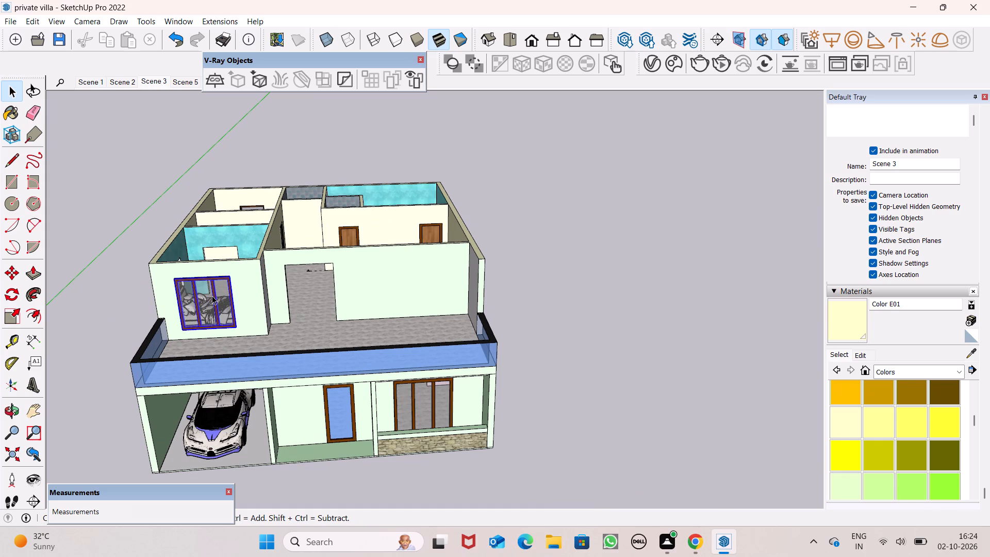
{"action": "key", "text": "m"}
{"action": "key", "text": "Return"}
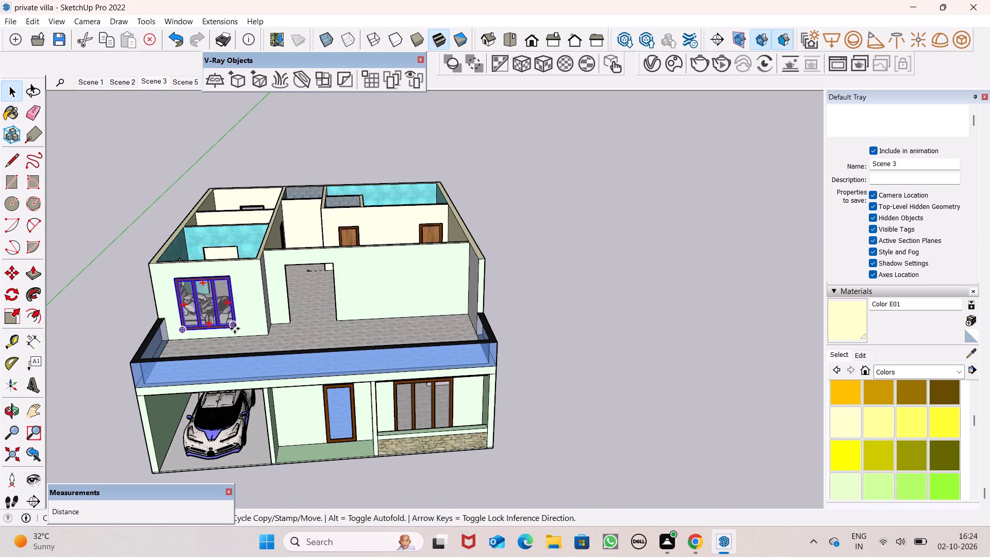
{"action": "left_click_drag", "start_coordinate": [235, 329], "coordinate": [306, 305]}
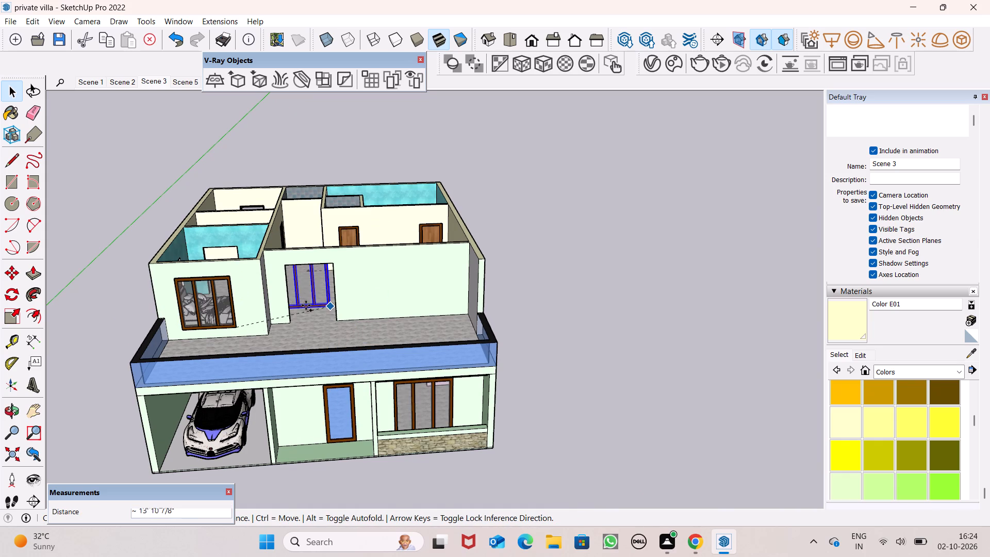
{"action": "left_click_drag", "start_coordinate": [306, 305], "coordinate": [336, 321]}
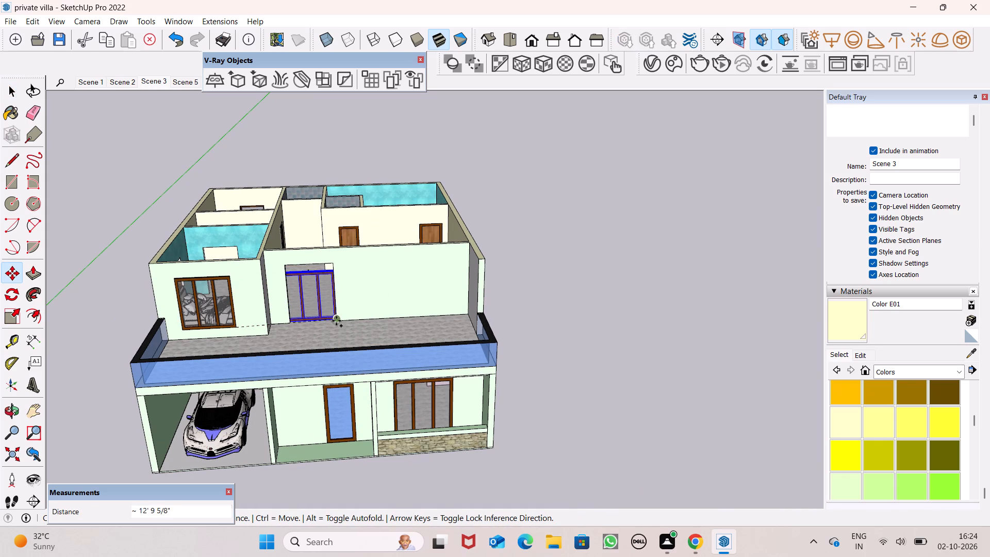
{"action": "left_click_drag", "start_coordinate": [336, 321], "coordinate": [336, 322]}
Scale the copied window uniformly by about 0.89 so that it fits within the terrace wall opening's width.
{"action": "scroll", "coordinate": [321, 252], "scroll_direction": "up", "scroll_amount": 14}
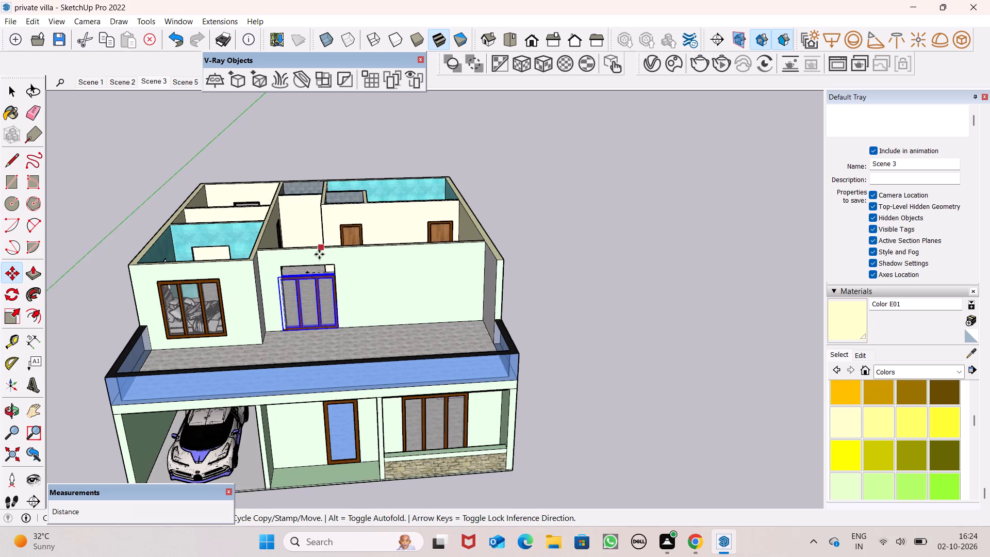
{"action": "scroll", "coordinate": [319, 254], "scroll_direction": "up", "scroll_amount": 16}
{"action": "middle_click_drag", "start_coordinate": [310, 290], "coordinate": [323, 398]}
{"action": "scroll", "coordinate": [322, 388], "scroll_direction": "up", "scroll_amount": 6}
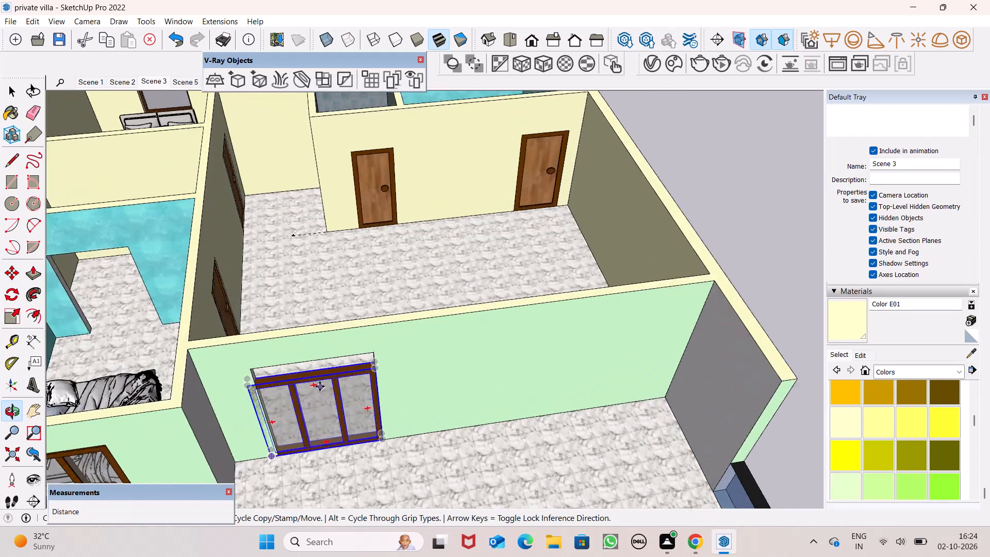
{"action": "scroll", "coordinate": [320, 386], "scroll_direction": "up", "scroll_amount": 4}
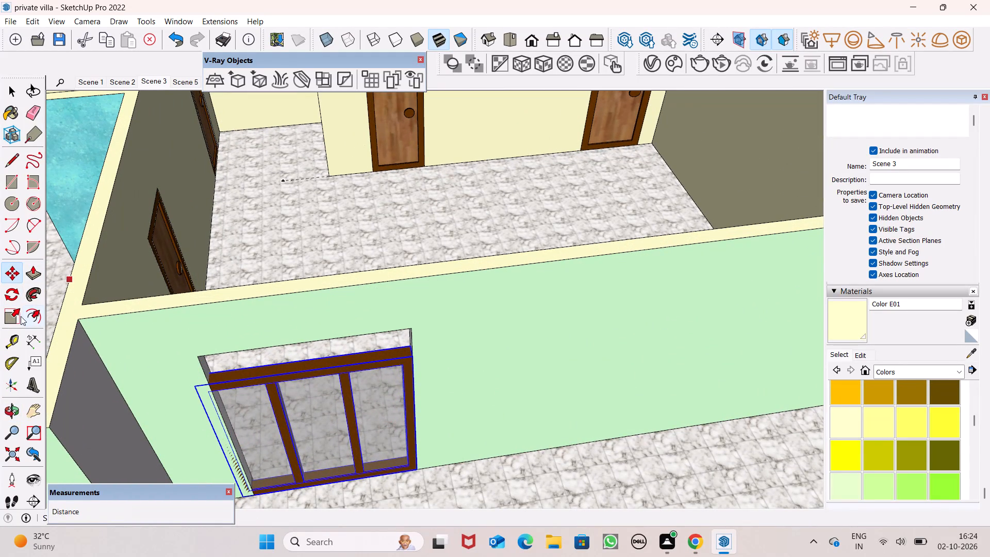
{"action": "left_click", "coordinate": [21, 316]}
{"action": "left_click_drag", "start_coordinate": [194, 387], "coordinate": [228, 399]}
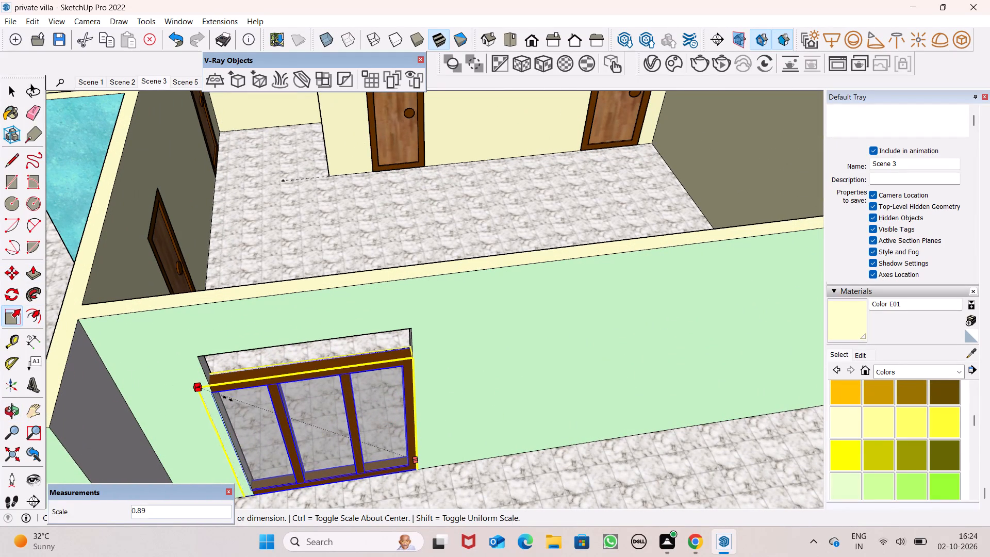
{"action": "left_click_drag", "start_coordinate": [228, 399], "coordinate": [223, 403]}
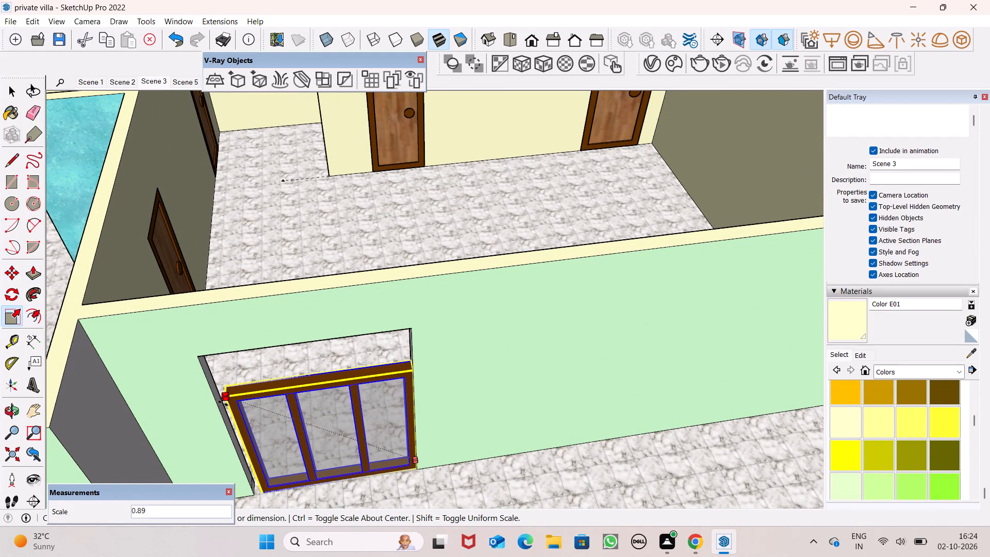
{"action": "left_click_drag", "start_coordinate": [223, 403], "coordinate": [224, 403]}
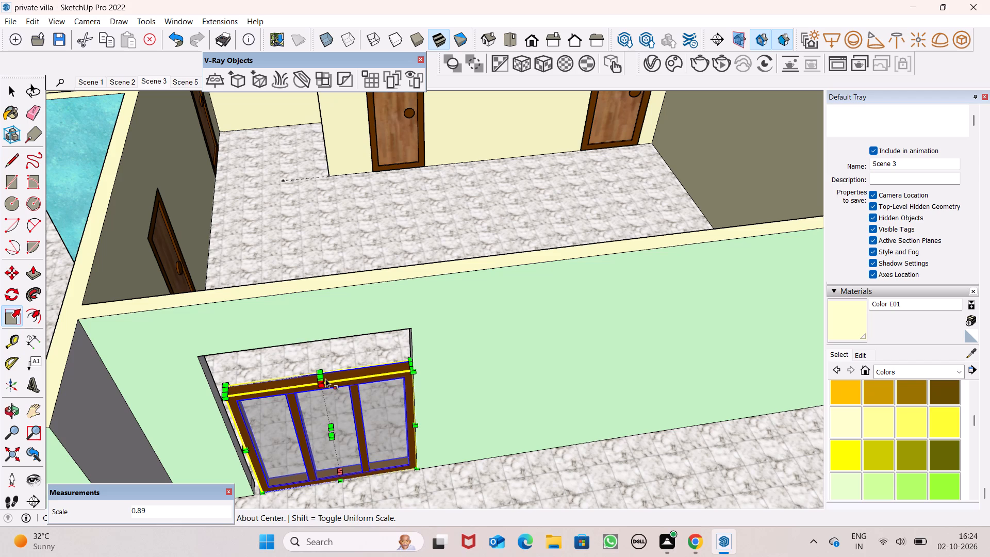
Stretch the copied window vertically until its frame meets the top edge of the terrace wall opening.
{"action": "left_click_drag", "start_coordinate": [325, 376], "coordinate": [319, 348]}
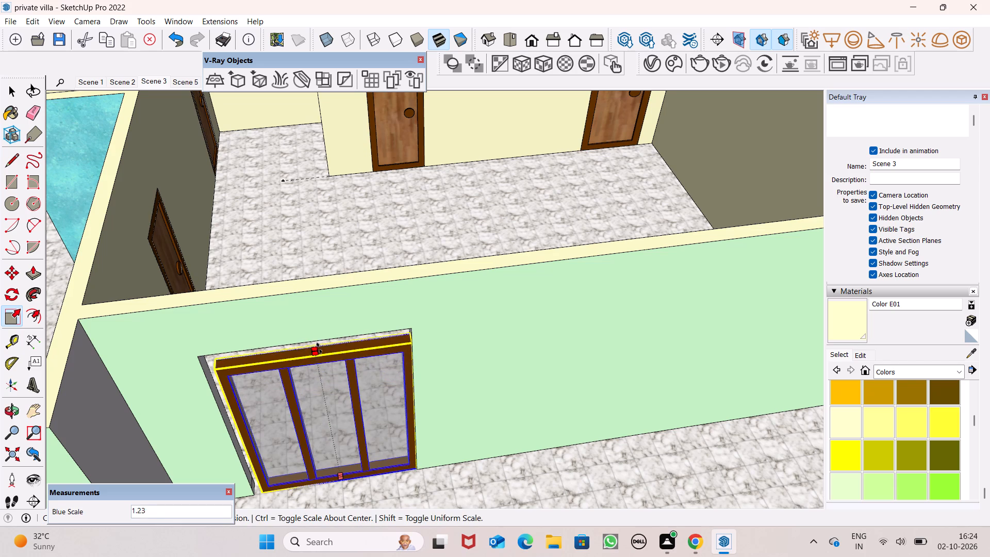
{"action": "left_click_drag", "start_coordinate": [319, 348], "coordinate": [319, 345]}
Widen the copied window across the remaining gap to the opening's side edge nearest the front bedroom, and deselect it.
{"action": "middle_click_drag", "start_coordinate": [315, 404], "coordinate": [350, 305]}
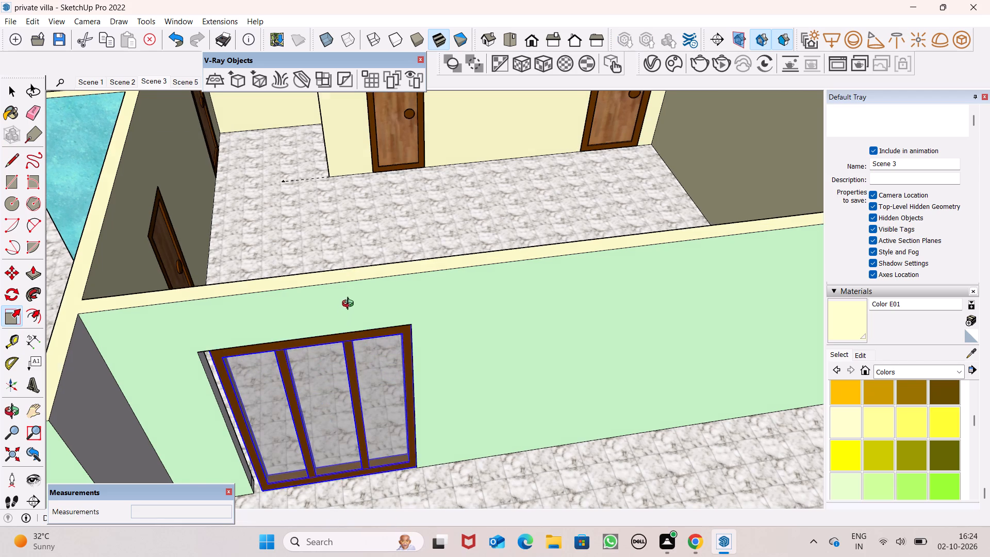
{"action": "middle_click_drag", "start_coordinate": [350, 305], "coordinate": [353, 300]}
{"action": "scroll", "coordinate": [291, 278], "scroll_direction": "up", "scroll_amount": 8}
{"action": "middle_click_drag", "start_coordinate": [265, 287], "coordinate": [286, 298]}
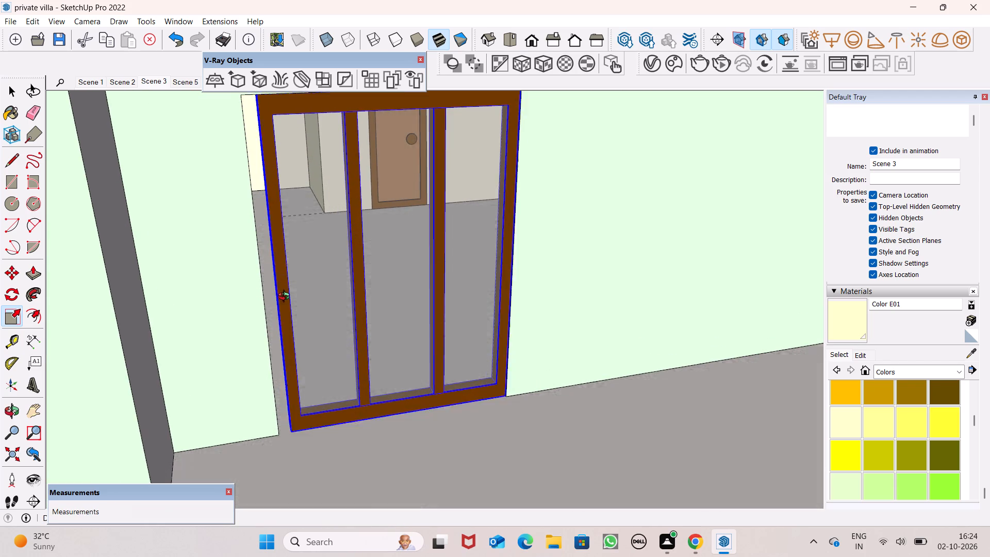
{"action": "middle_click_drag", "start_coordinate": [286, 298], "coordinate": [296, 298]}
{"action": "scroll", "coordinate": [405, 374], "scroll_direction": "up", "scroll_amount": 9}
{"action": "scroll", "coordinate": [378, 327], "scroll_direction": "up", "scroll_amount": 7}
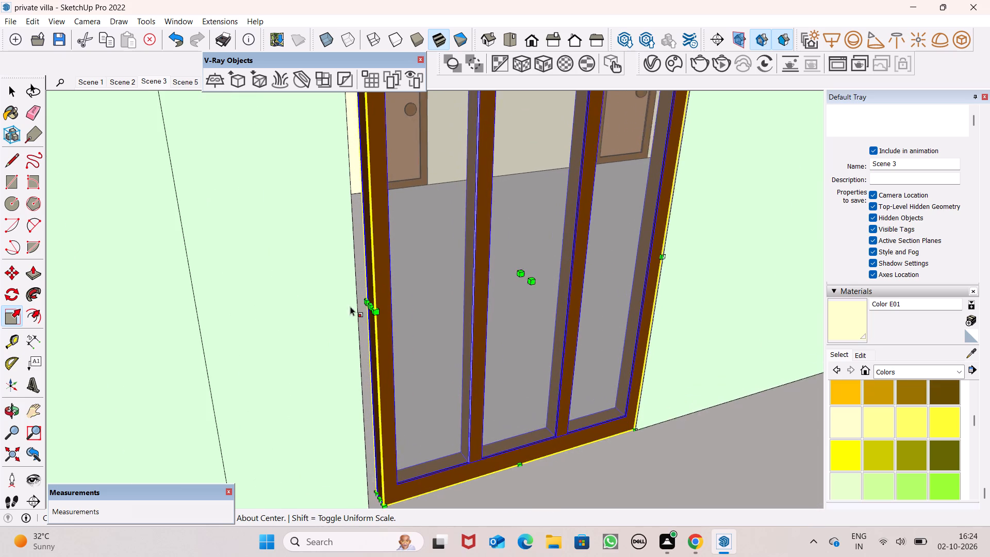
{"action": "left_click_drag", "start_coordinate": [374, 305], "coordinate": [361, 310]}
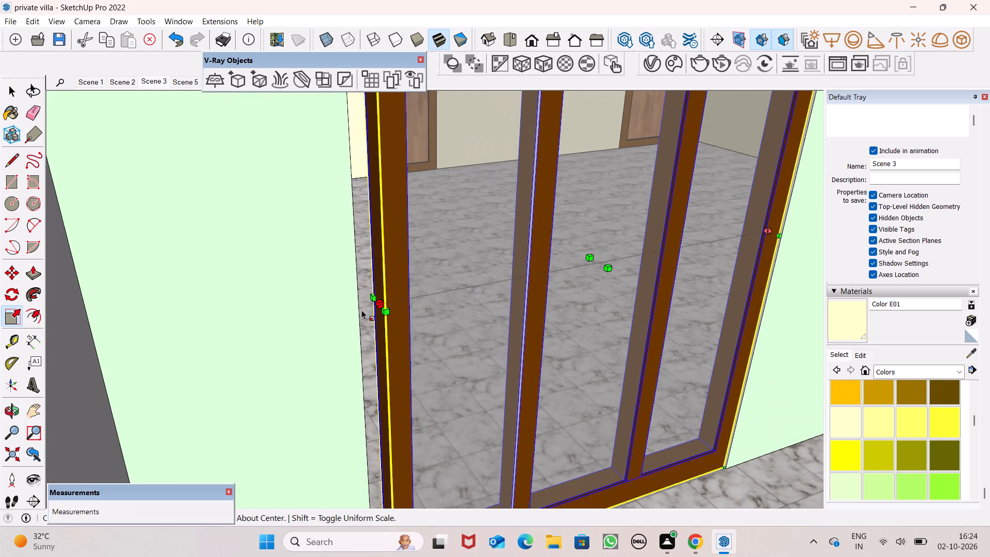
{"action": "left_click_drag", "start_coordinate": [361, 310], "coordinate": [361, 317]}
{"action": "key", "text": "space"}
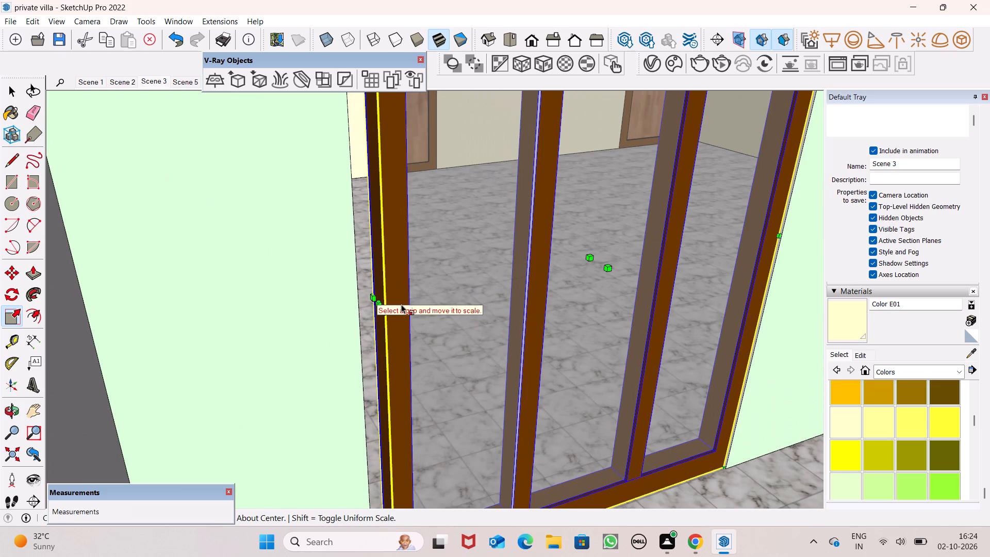
{"action": "key", "text": "space"}
{"action": "key", "text": "space"}
{"action": "key", "text": "space"}
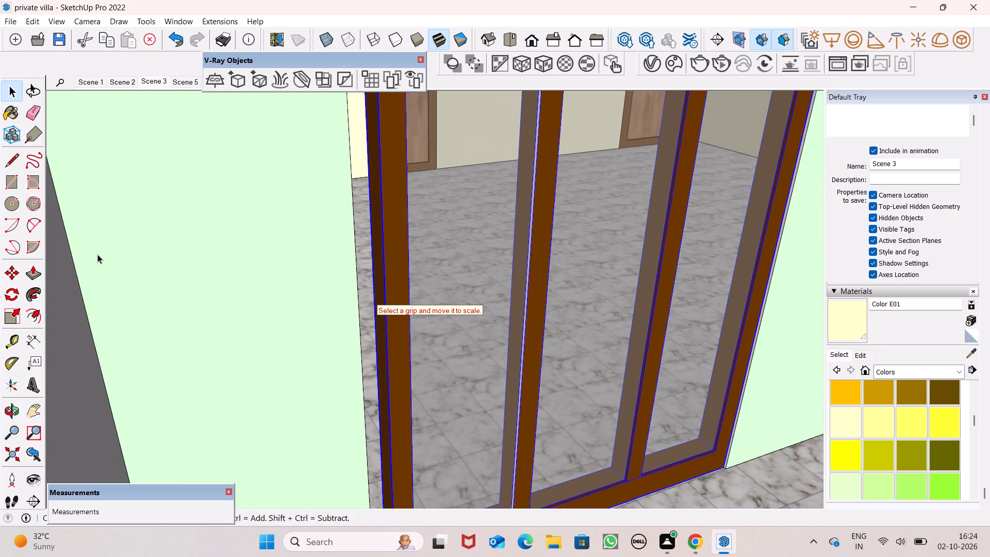
{"action": "left_click", "coordinate": [9, 312]}
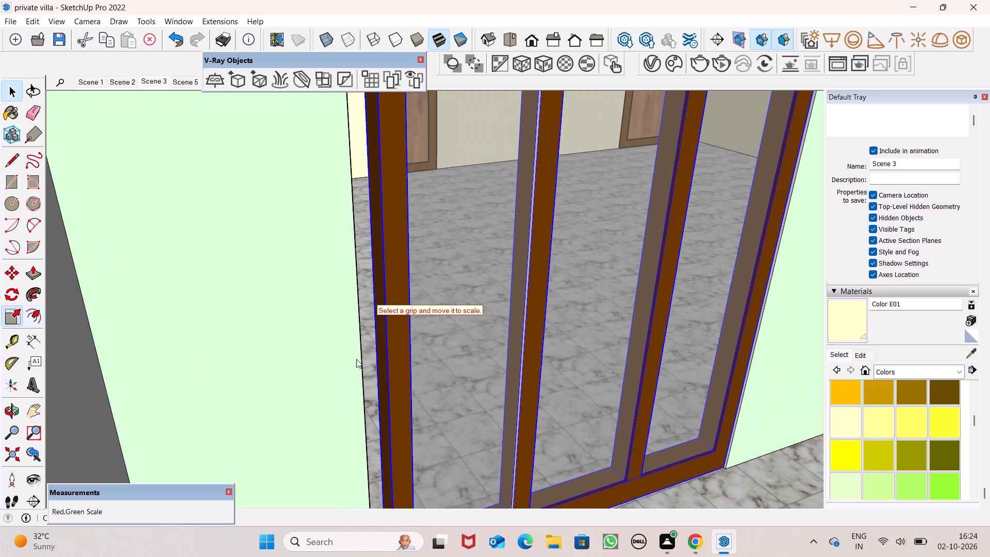
{"action": "left_click", "coordinate": [413, 372]}
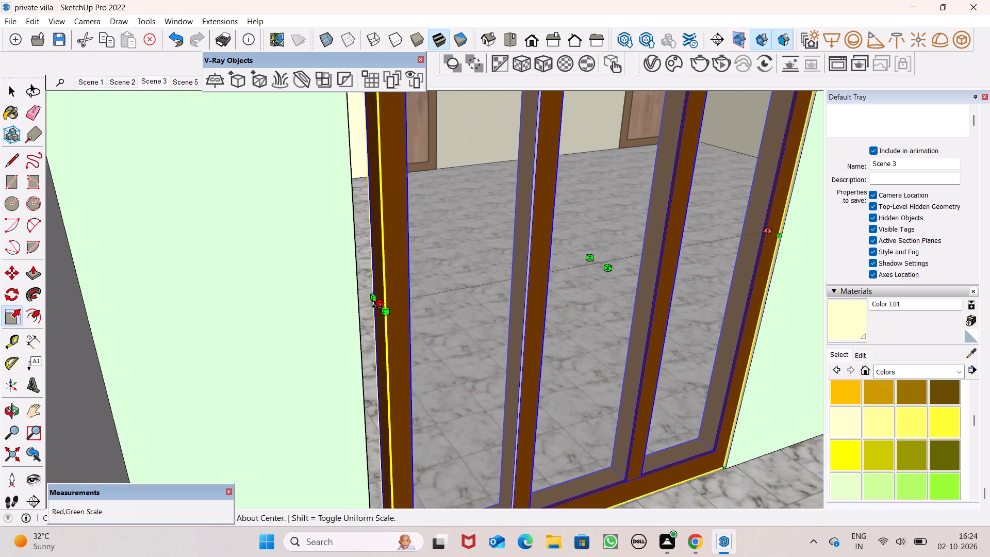
{"action": "left_click_drag", "start_coordinate": [377, 306], "coordinate": [349, 324]}
{"action": "key", "text": "space"}
{"action": "key", "text": "space"}
{"action": "scroll", "coordinate": [390, 312], "scroll_direction": "down", "scroll_amount": 20}
{"action": "scroll", "coordinate": [390, 312], "scroll_direction": "down", "scroll_amount": 1}
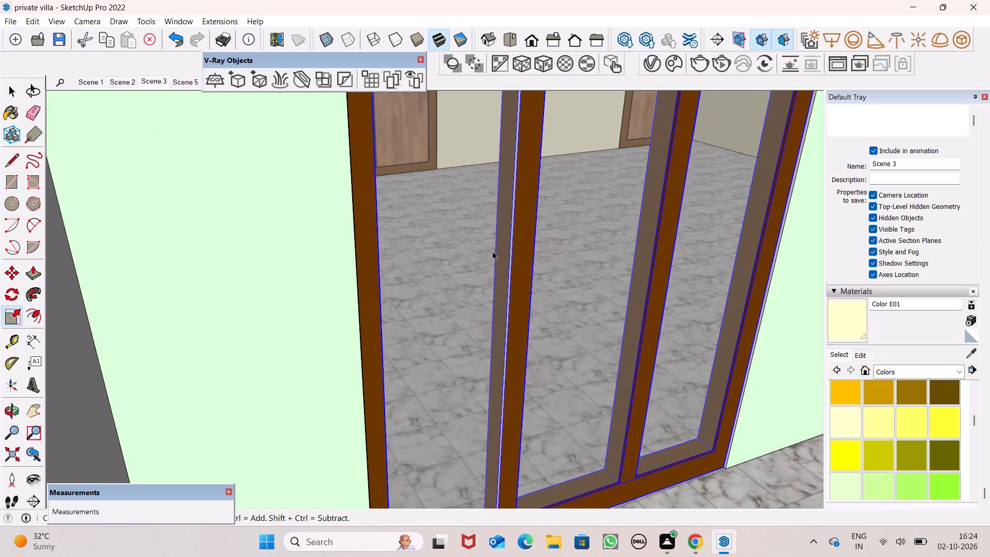
{"action": "scroll", "coordinate": [492, 251], "scroll_direction": "down", "scroll_amount": 20}
{"action": "scroll", "coordinate": [492, 251], "scroll_direction": "down", "scroll_amount": 20}
{"action": "scroll", "coordinate": [492, 251], "scroll_direction": "down", "scroll_amount": 11}
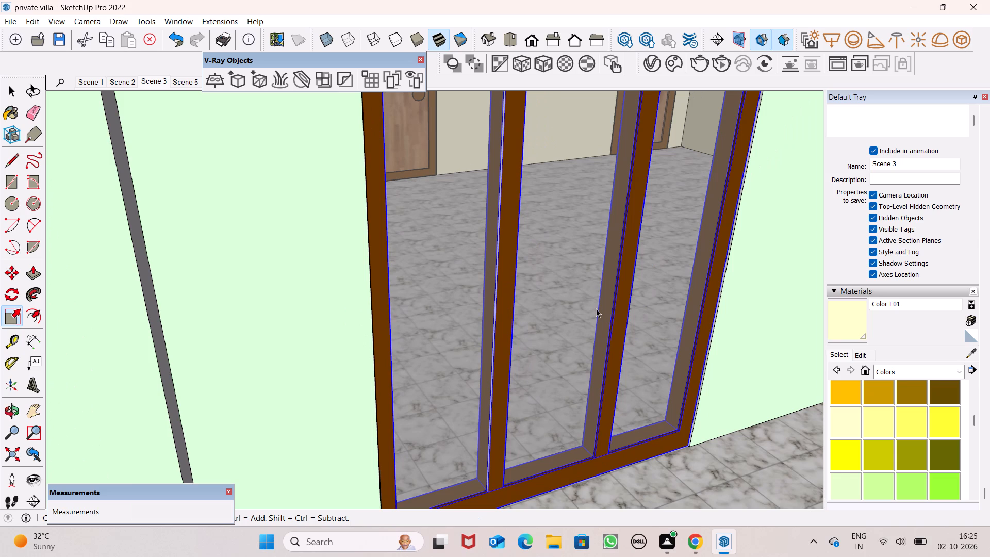
{"action": "scroll", "coordinate": [596, 308], "scroll_direction": "down", "scroll_amount": 20}
{"action": "scroll", "coordinate": [596, 308], "scroll_direction": "down", "scroll_amount": 20}
{"action": "scroll", "coordinate": [596, 308], "scroll_direction": "down", "scroll_amount": 10}
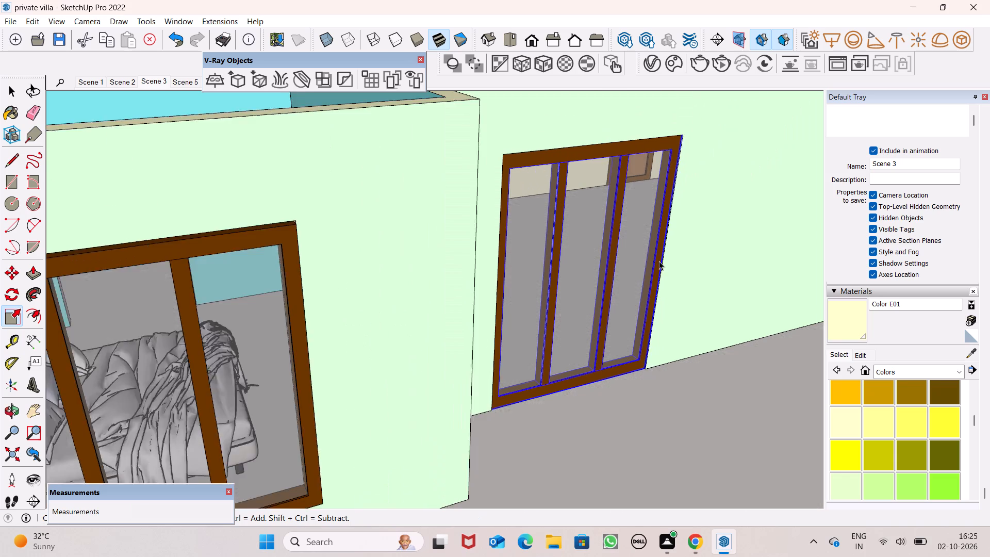
{"action": "scroll", "coordinate": [659, 261], "scroll_direction": "down", "scroll_amount": 20}
{"action": "scroll", "coordinate": [659, 261], "scroll_direction": "down", "scroll_amount": 20}
{"action": "scroll", "coordinate": [659, 261], "scroll_direction": "down", "scroll_amount": 10}
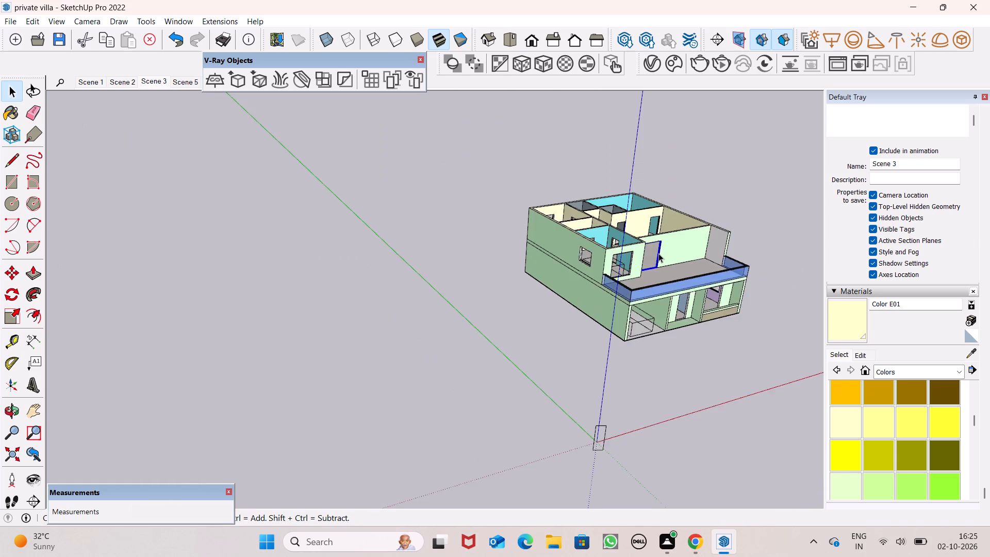
{"action": "scroll", "coordinate": [658, 253], "scroll_direction": "down", "scroll_amount": 12}
{"action": "left_click", "coordinate": [732, 294]}
{"action": "scroll", "coordinate": [718, 276], "scroll_direction": "up", "scroll_amount": 7}
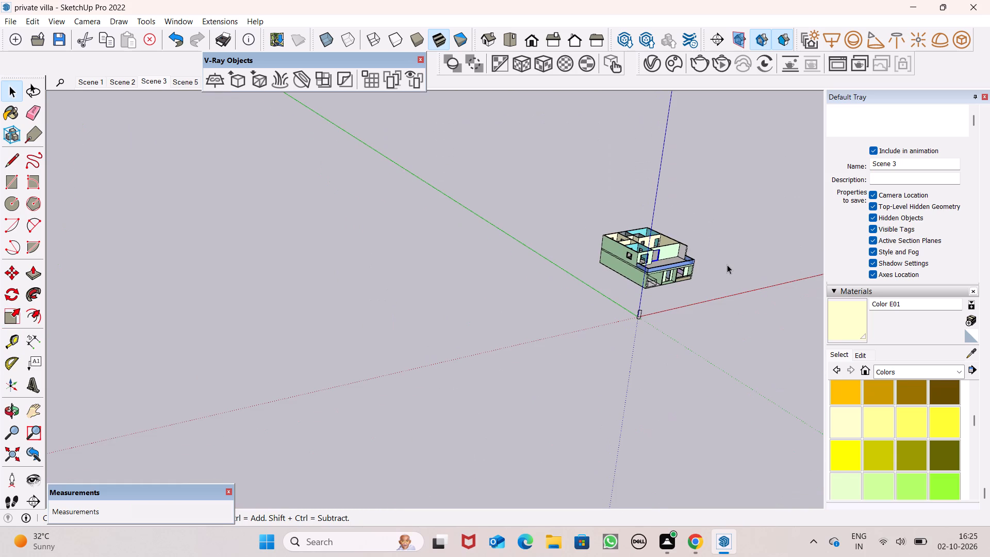
{"action": "scroll", "coordinate": [727, 265], "scroll_direction": "up", "scroll_amount": 3}
{"action": "scroll", "coordinate": [796, 256], "scroll_direction": "up", "scroll_amount": 7}
{"action": "left_click", "coordinate": [699, 275]}
Check the fitted terrace window and the upper floor from the villa's front and from above.
{"action": "middle_click_drag", "start_coordinate": [688, 270], "coordinate": [641, 259]}
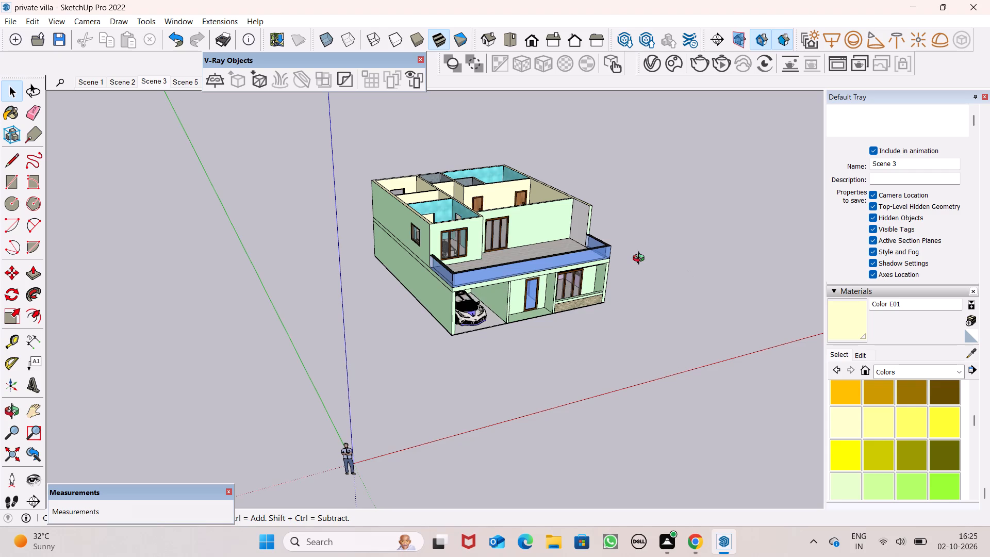
{"action": "middle_click_drag", "start_coordinate": [641, 259], "coordinate": [576, 238]}
{"action": "scroll", "coordinate": [576, 238], "scroll_direction": "up", "scroll_amount": 1}
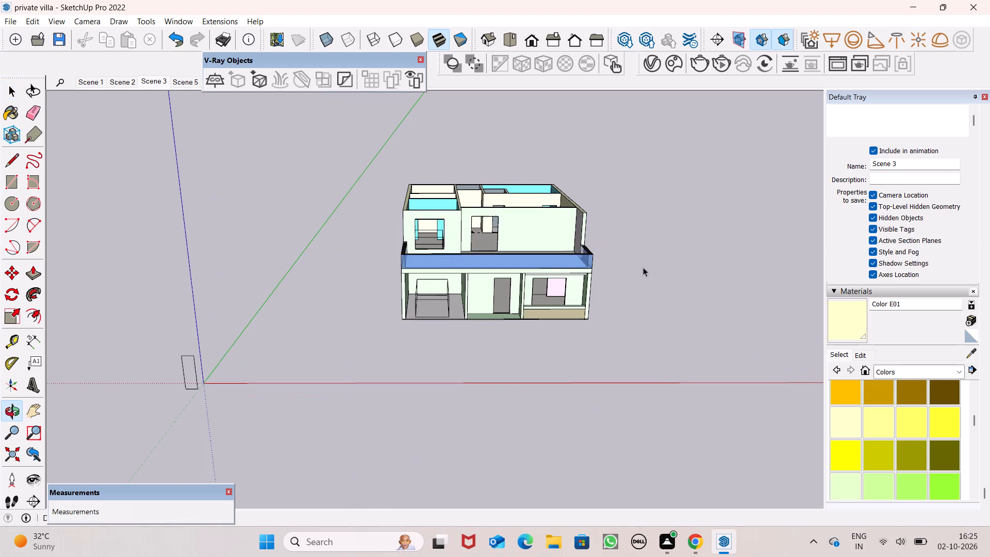
{"action": "key", "text": "space"}
{"action": "left_click", "coordinate": [671, 275]}
{"action": "scroll", "coordinate": [636, 270], "scroll_direction": "up", "scroll_amount": 8}
{"action": "scroll", "coordinate": [569, 246], "scroll_direction": "up", "scroll_amount": 15}
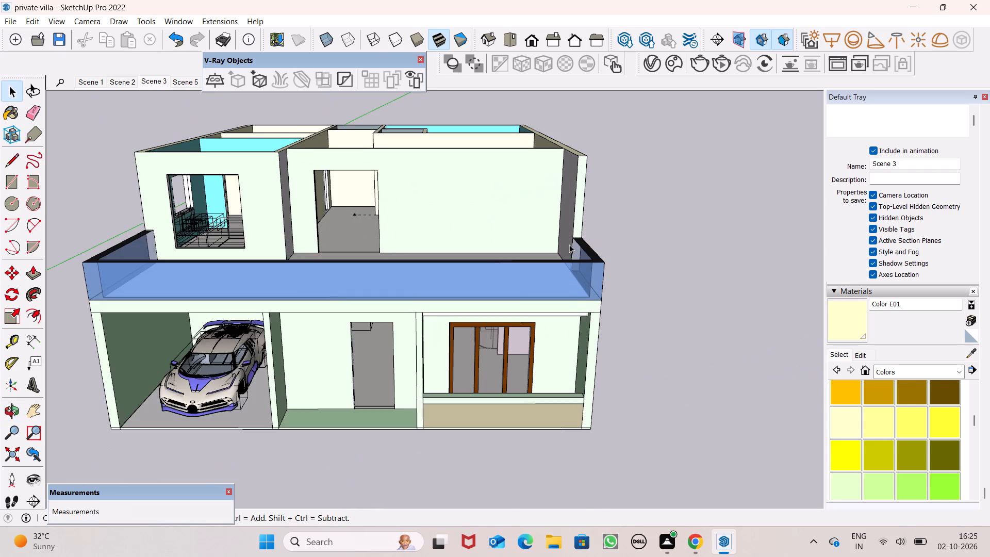
{"action": "scroll", "coordinate": [569, 244], "scroll_direction": "up", "scroll_amount": 1}
{"action": "scroll", "coordinate": [569, 244], "scroll_direction": "down", "scroll_amount": 12}
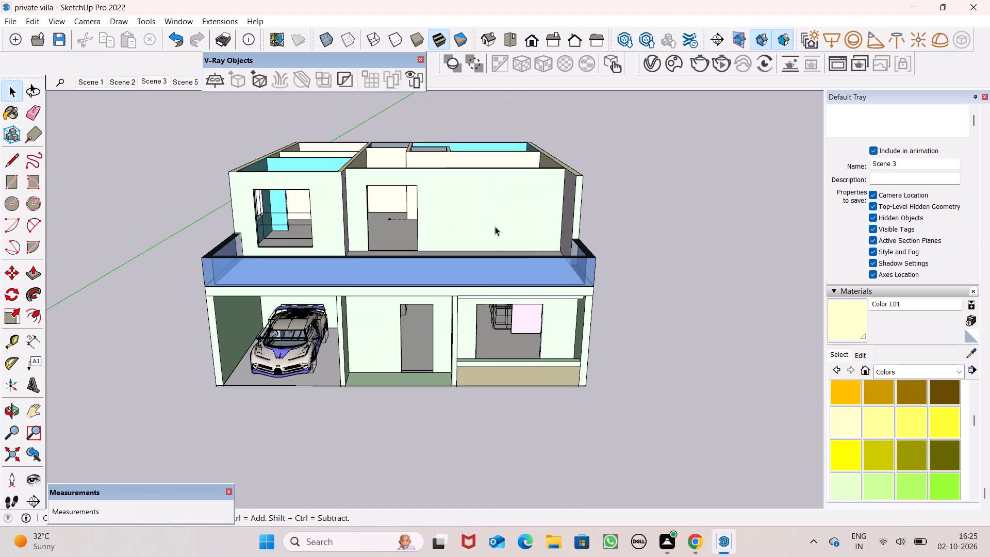
{"action": "scroll", "coordinate": [494, 226], "scroll_direction": "up", "scroll_amount": 8}
{"action": "middle_click_drag", "start_coordinate": [493, 224], "coordinate": [502, 312]}
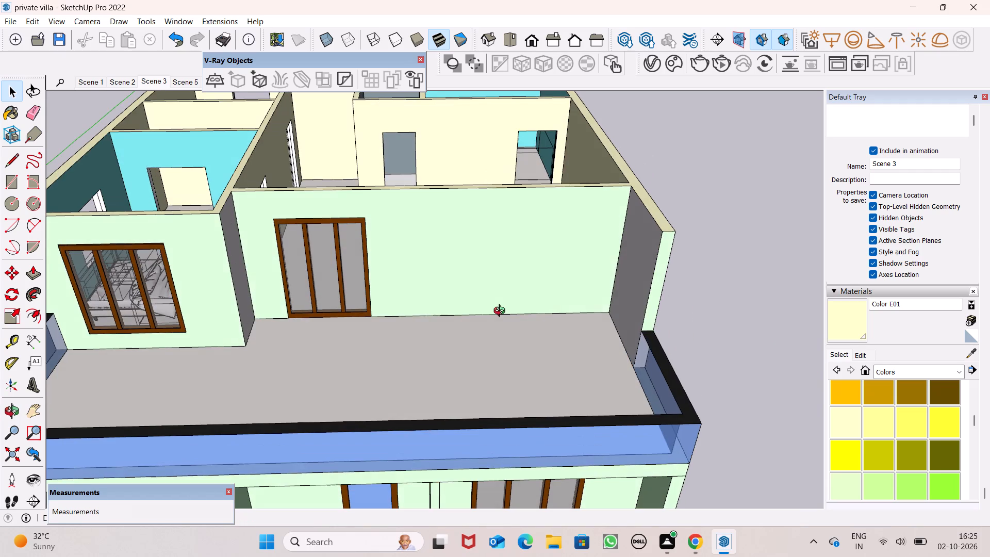
{"action": "middle_click_drag", "start_coordinate": [502, 312], "coordinate": [507, 341]}
{"action": "scroll", "coordinate": [477, 237], "scroll_direction": "down", "scroll_amount": 5}
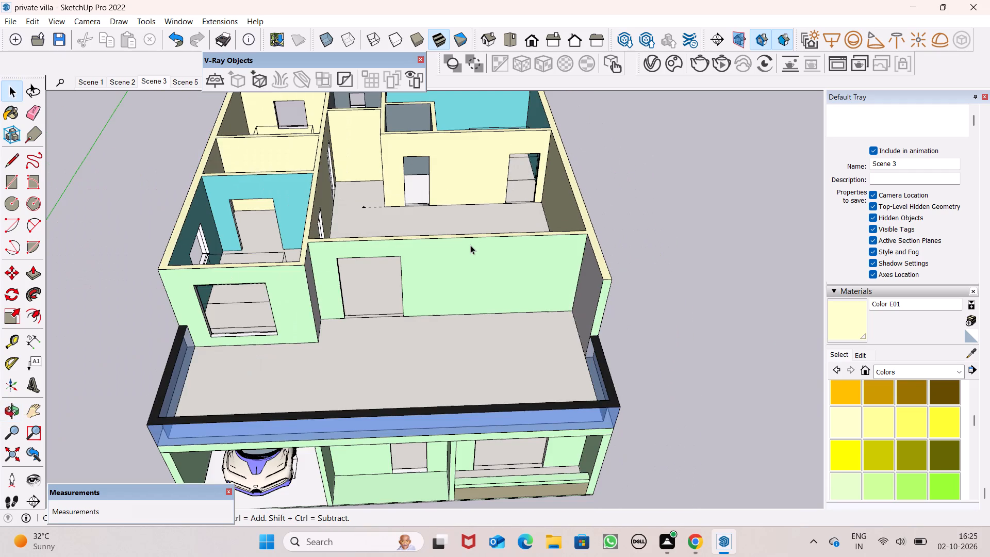
{"action": "scroll", "coordinate": [474, 224], "scroll_direction": "down", "scroll_amount": 12}
{"action": "middle_click_drag", "start_coordinate": [430, 195], "coordinate": [437, 279]}
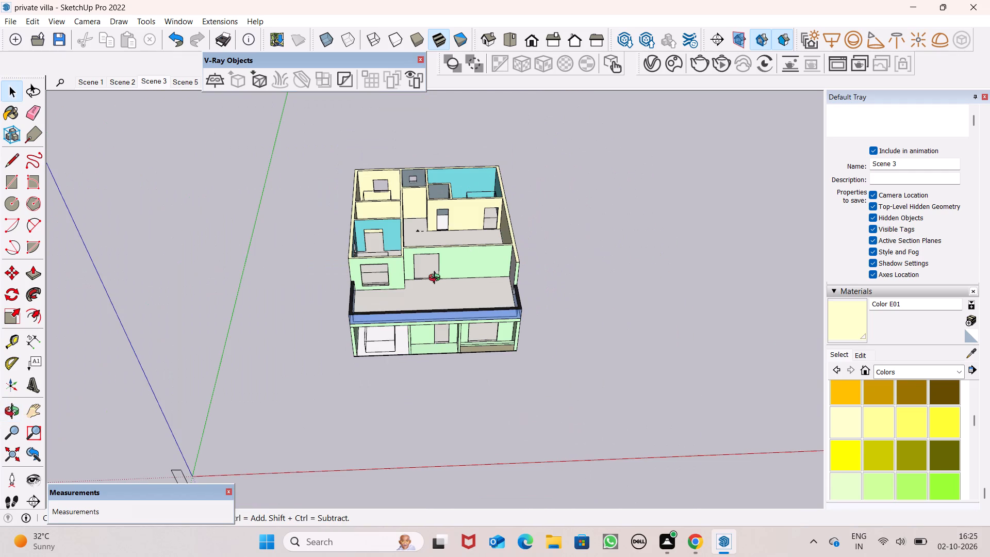
{"action": "middle_click_drag", "start_coordinate": [437, 279], "coordinate": [426, 273]}
{"action": "scroll", "coordinate": [449, 272], "scroll_direction": "up", "scroll_amount": 17}
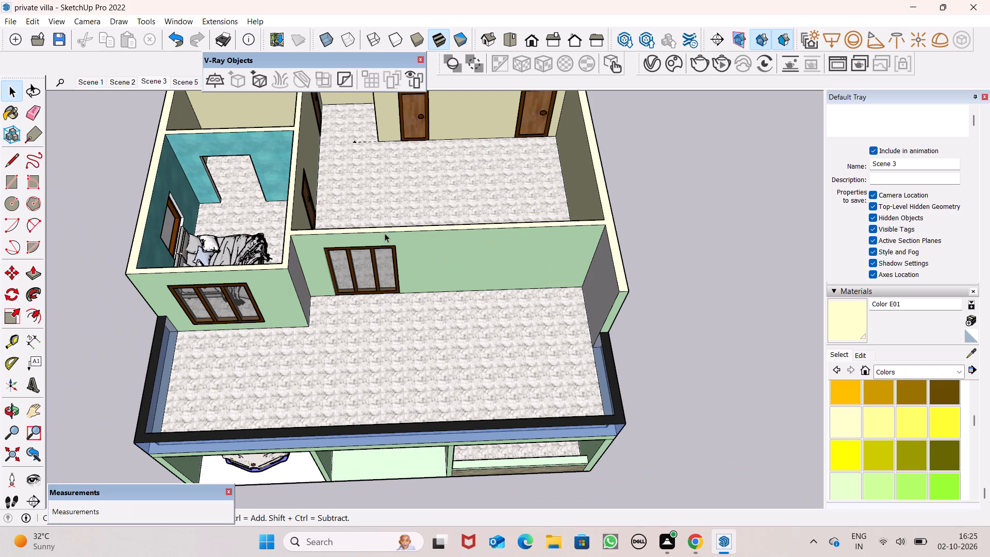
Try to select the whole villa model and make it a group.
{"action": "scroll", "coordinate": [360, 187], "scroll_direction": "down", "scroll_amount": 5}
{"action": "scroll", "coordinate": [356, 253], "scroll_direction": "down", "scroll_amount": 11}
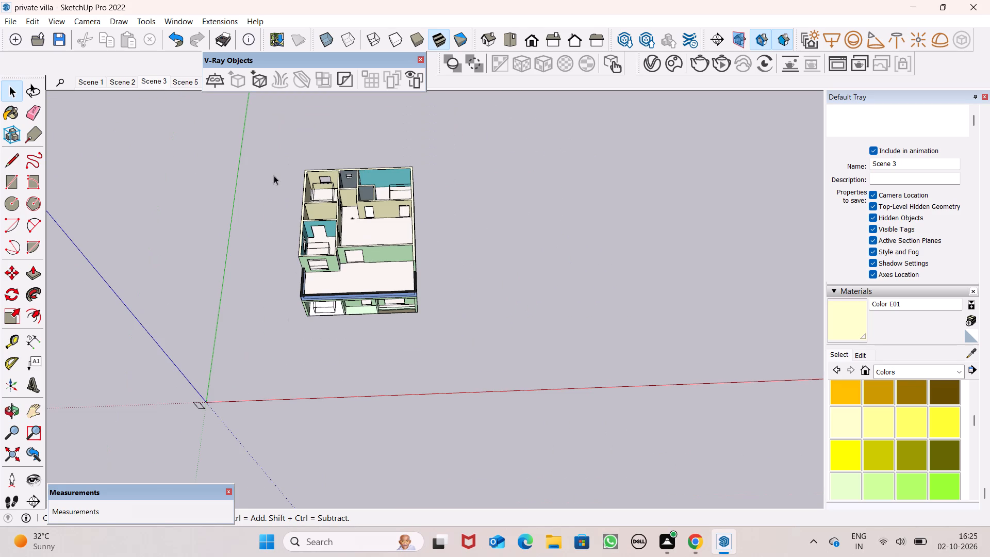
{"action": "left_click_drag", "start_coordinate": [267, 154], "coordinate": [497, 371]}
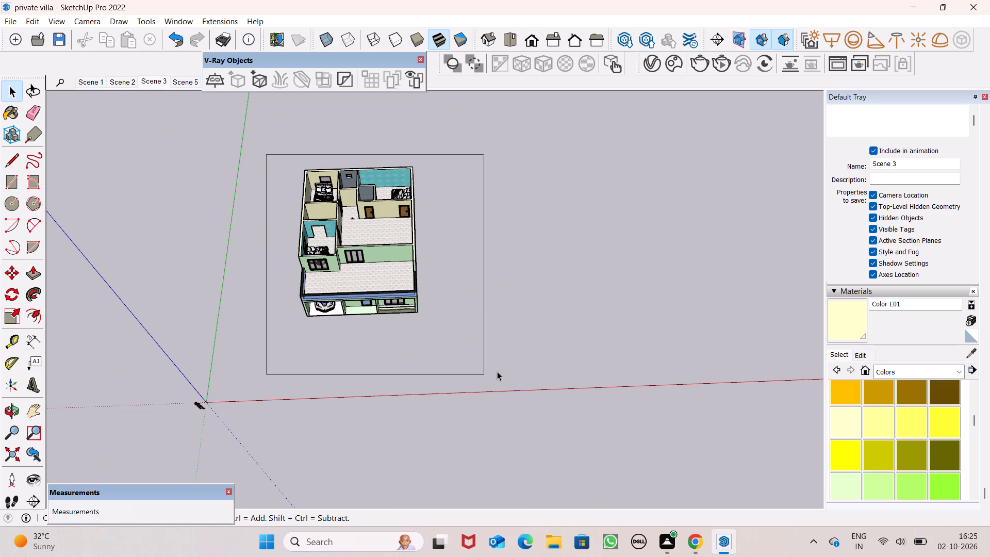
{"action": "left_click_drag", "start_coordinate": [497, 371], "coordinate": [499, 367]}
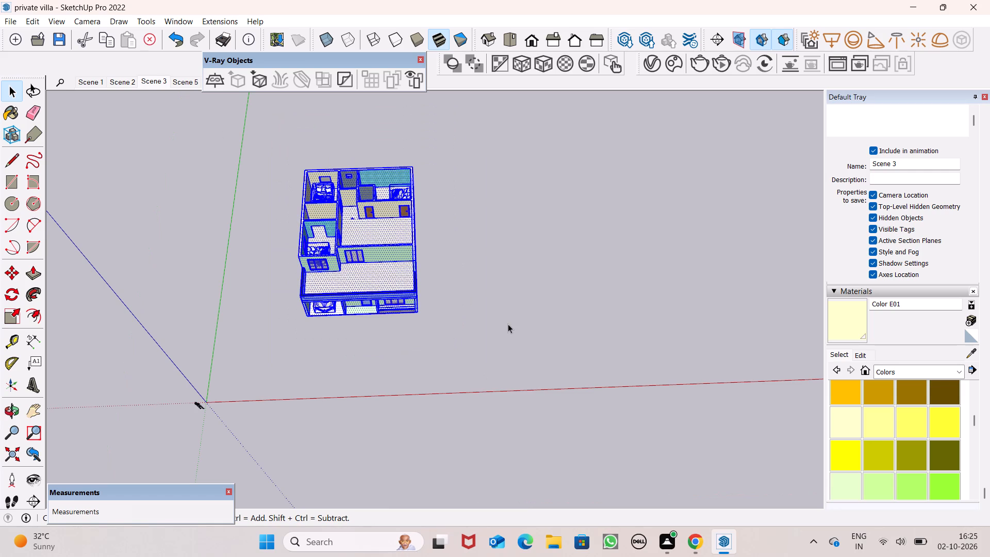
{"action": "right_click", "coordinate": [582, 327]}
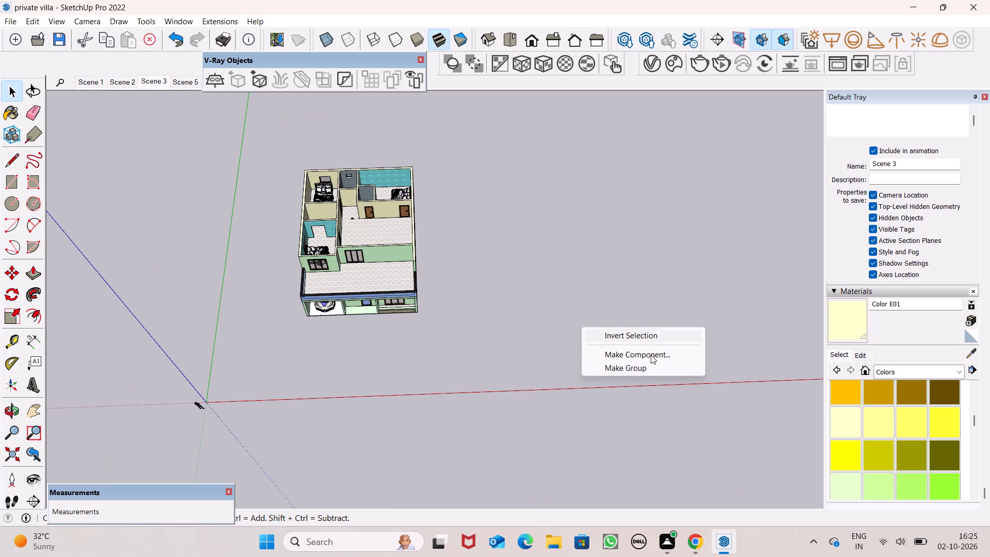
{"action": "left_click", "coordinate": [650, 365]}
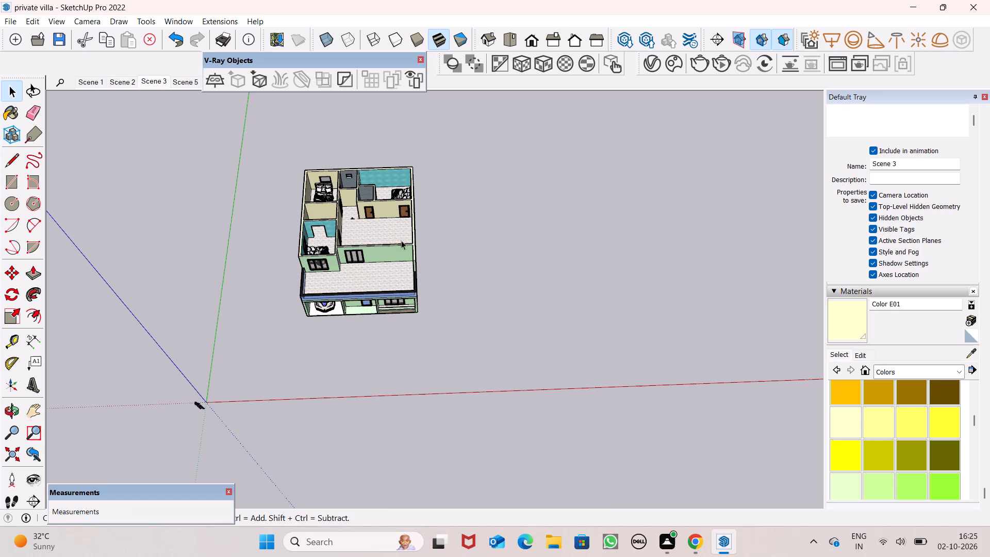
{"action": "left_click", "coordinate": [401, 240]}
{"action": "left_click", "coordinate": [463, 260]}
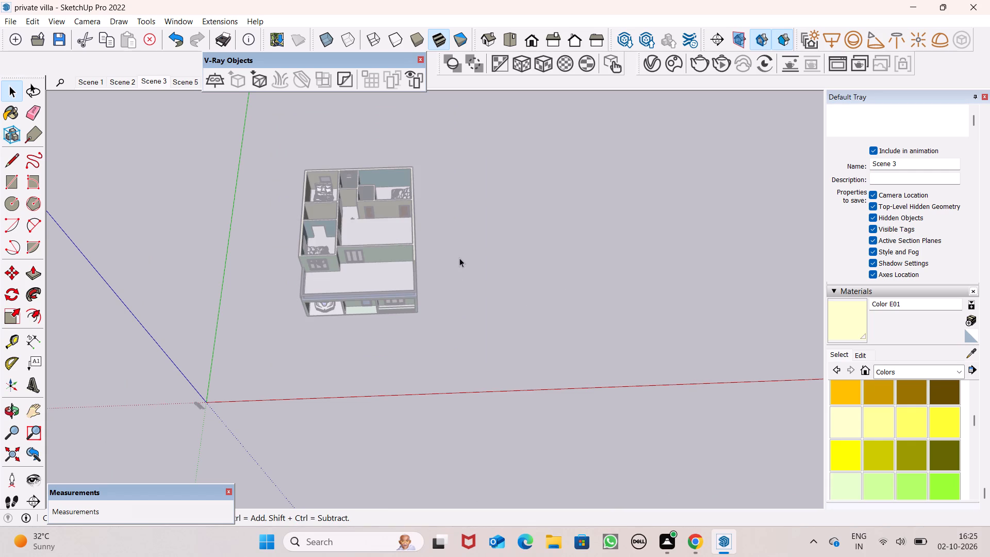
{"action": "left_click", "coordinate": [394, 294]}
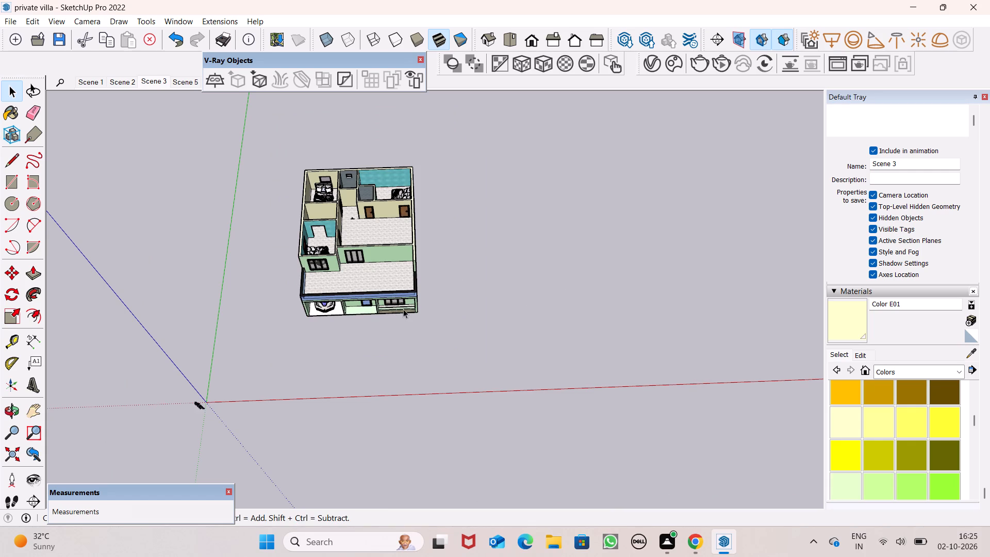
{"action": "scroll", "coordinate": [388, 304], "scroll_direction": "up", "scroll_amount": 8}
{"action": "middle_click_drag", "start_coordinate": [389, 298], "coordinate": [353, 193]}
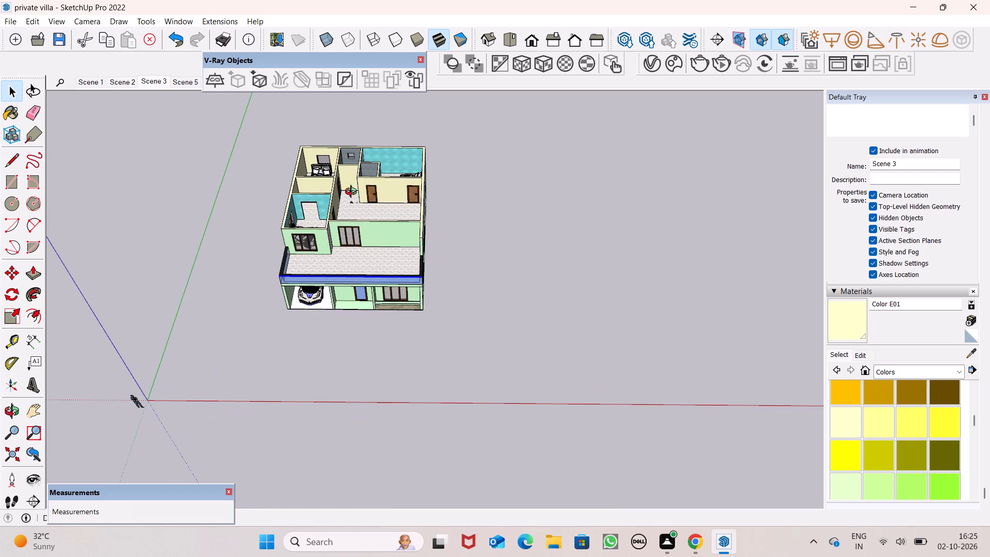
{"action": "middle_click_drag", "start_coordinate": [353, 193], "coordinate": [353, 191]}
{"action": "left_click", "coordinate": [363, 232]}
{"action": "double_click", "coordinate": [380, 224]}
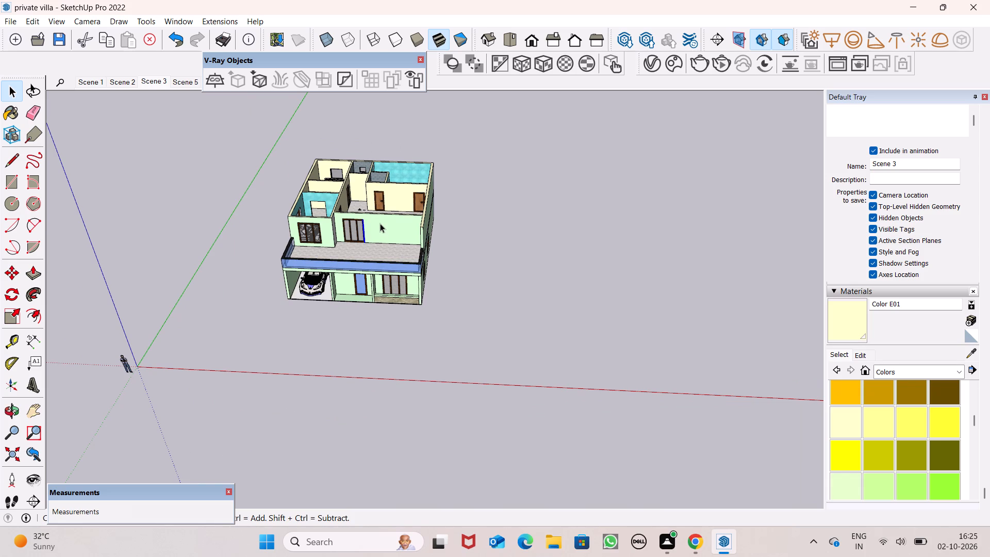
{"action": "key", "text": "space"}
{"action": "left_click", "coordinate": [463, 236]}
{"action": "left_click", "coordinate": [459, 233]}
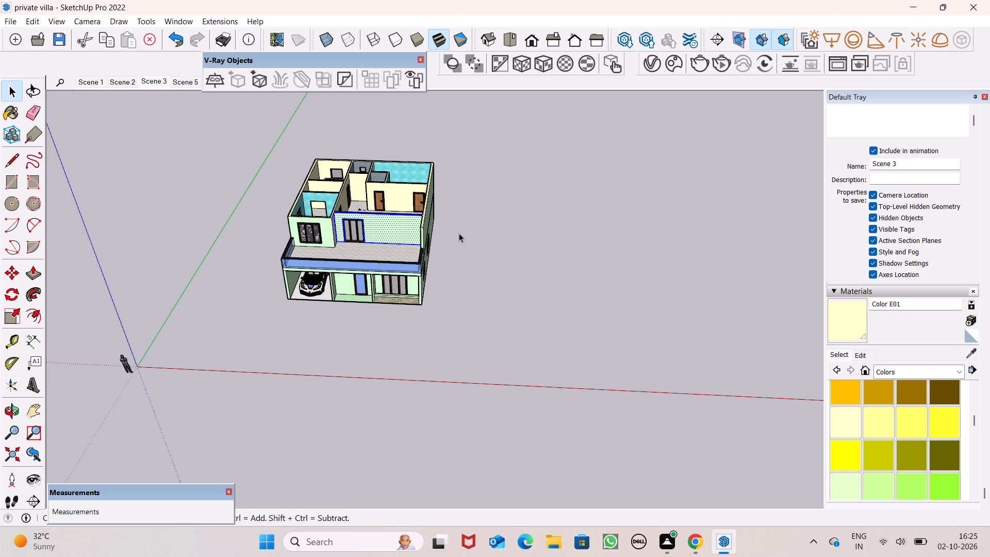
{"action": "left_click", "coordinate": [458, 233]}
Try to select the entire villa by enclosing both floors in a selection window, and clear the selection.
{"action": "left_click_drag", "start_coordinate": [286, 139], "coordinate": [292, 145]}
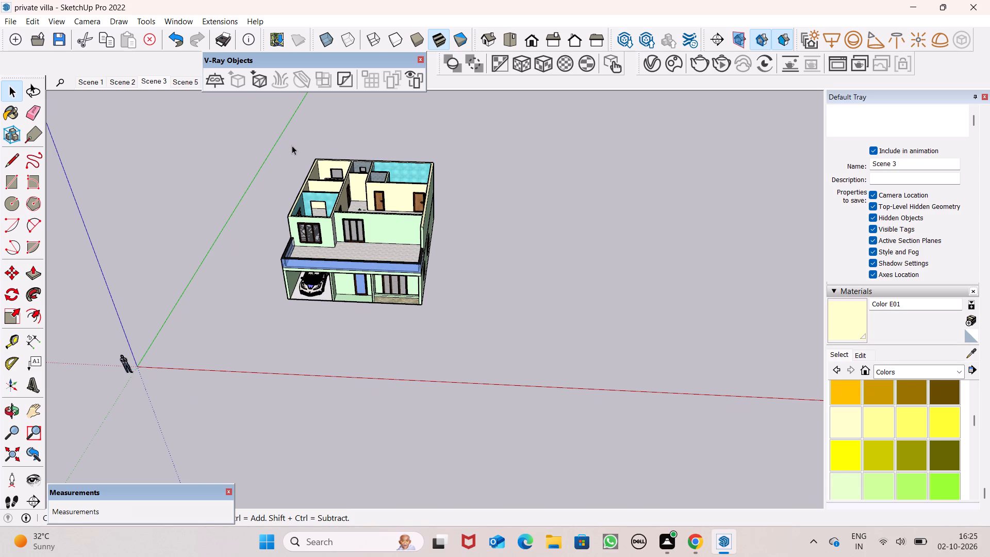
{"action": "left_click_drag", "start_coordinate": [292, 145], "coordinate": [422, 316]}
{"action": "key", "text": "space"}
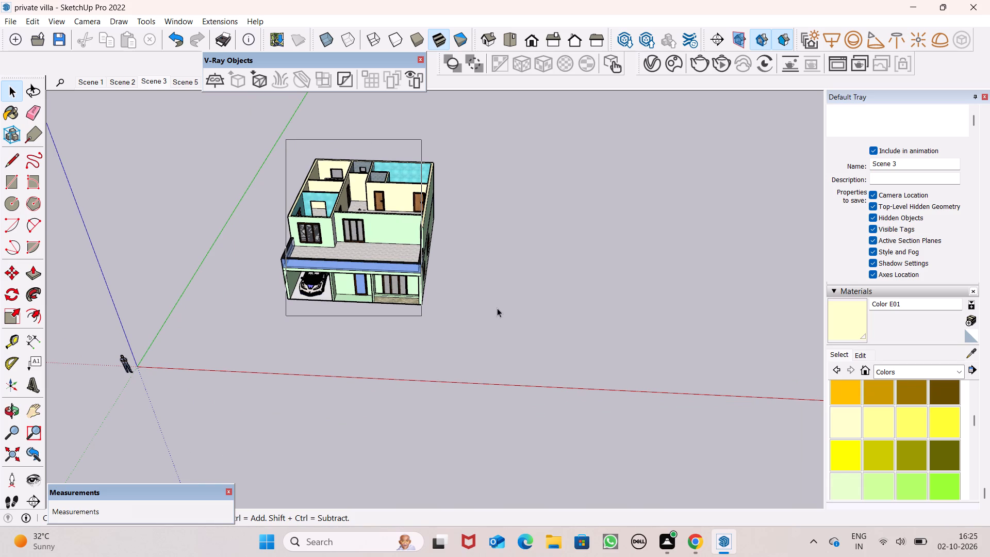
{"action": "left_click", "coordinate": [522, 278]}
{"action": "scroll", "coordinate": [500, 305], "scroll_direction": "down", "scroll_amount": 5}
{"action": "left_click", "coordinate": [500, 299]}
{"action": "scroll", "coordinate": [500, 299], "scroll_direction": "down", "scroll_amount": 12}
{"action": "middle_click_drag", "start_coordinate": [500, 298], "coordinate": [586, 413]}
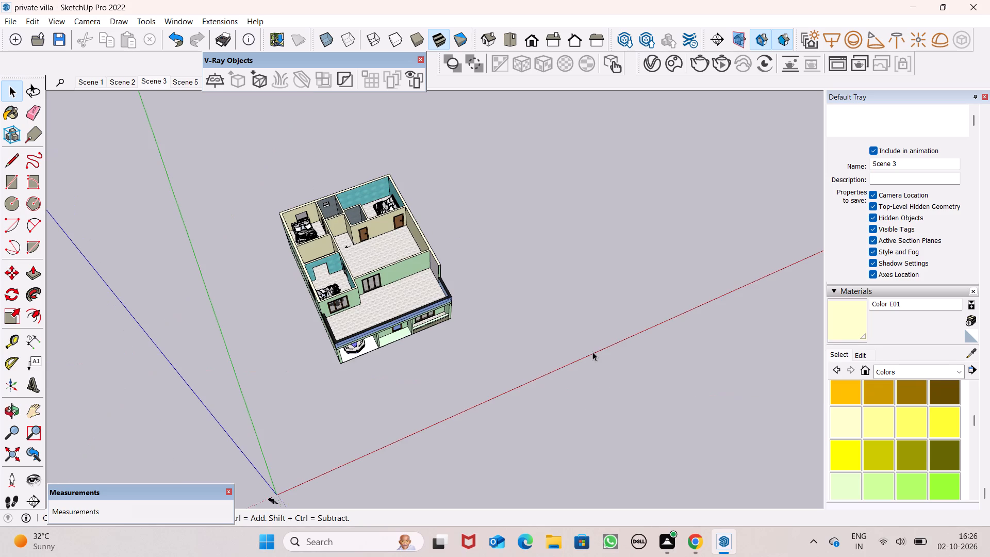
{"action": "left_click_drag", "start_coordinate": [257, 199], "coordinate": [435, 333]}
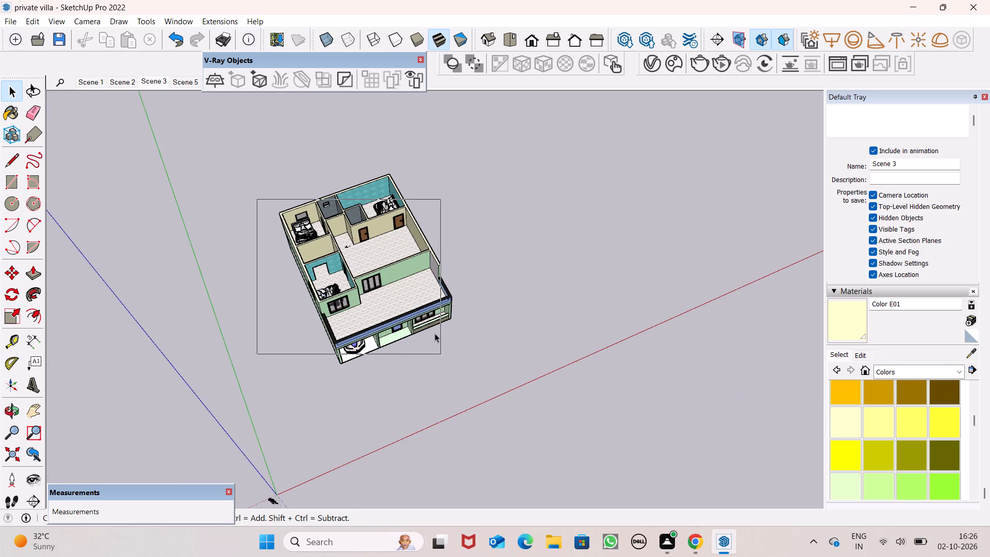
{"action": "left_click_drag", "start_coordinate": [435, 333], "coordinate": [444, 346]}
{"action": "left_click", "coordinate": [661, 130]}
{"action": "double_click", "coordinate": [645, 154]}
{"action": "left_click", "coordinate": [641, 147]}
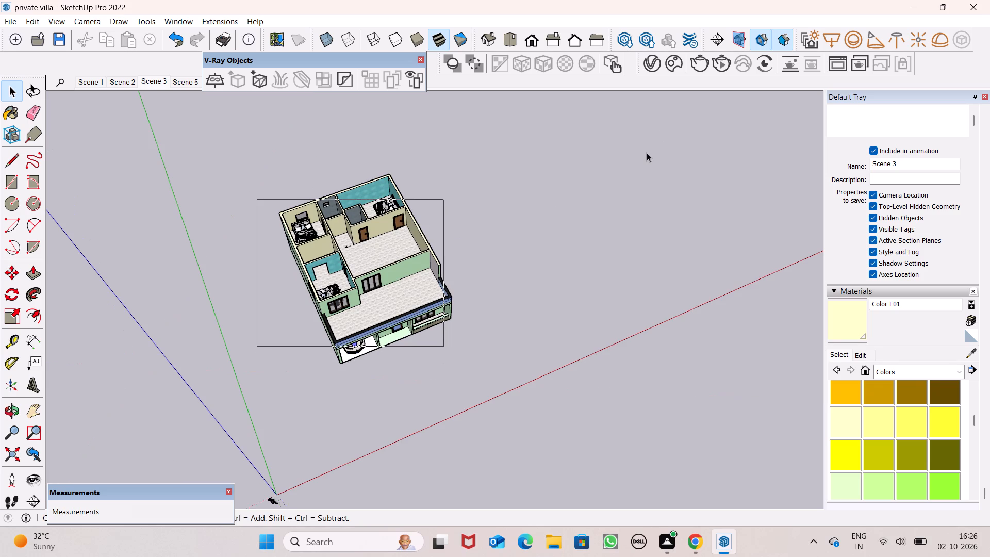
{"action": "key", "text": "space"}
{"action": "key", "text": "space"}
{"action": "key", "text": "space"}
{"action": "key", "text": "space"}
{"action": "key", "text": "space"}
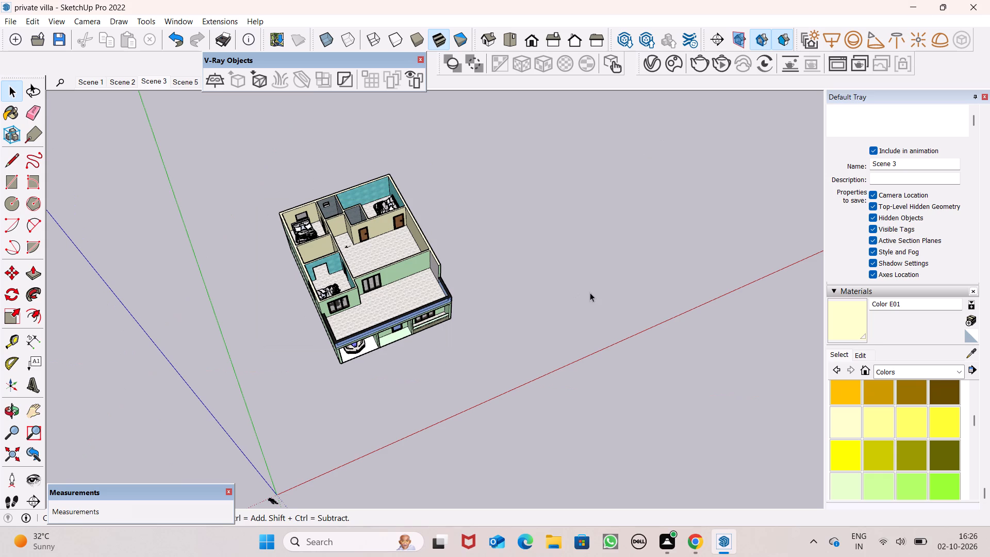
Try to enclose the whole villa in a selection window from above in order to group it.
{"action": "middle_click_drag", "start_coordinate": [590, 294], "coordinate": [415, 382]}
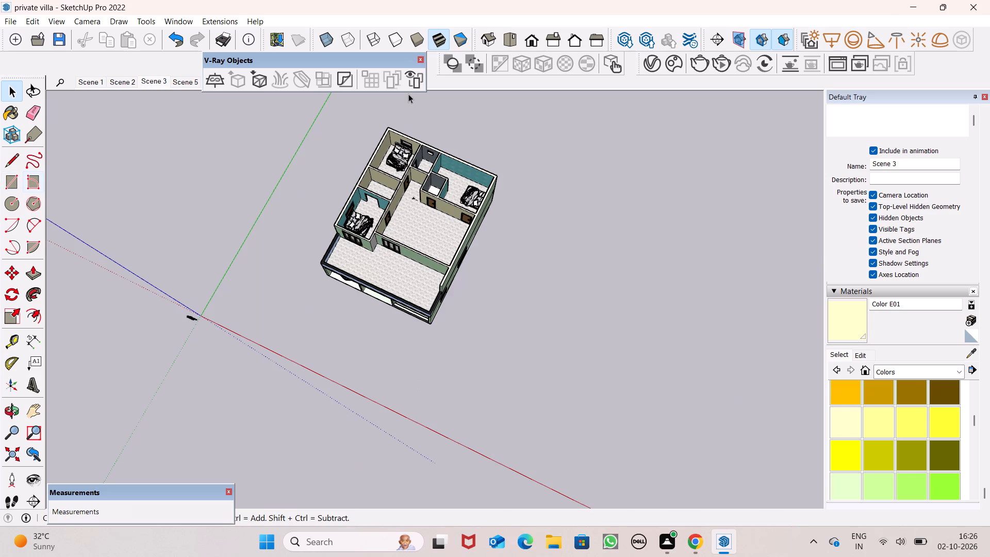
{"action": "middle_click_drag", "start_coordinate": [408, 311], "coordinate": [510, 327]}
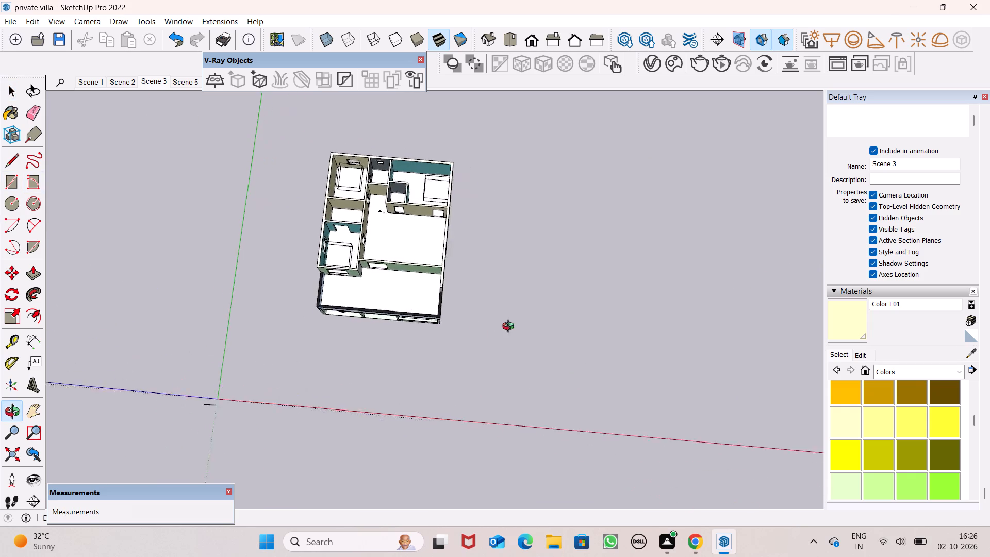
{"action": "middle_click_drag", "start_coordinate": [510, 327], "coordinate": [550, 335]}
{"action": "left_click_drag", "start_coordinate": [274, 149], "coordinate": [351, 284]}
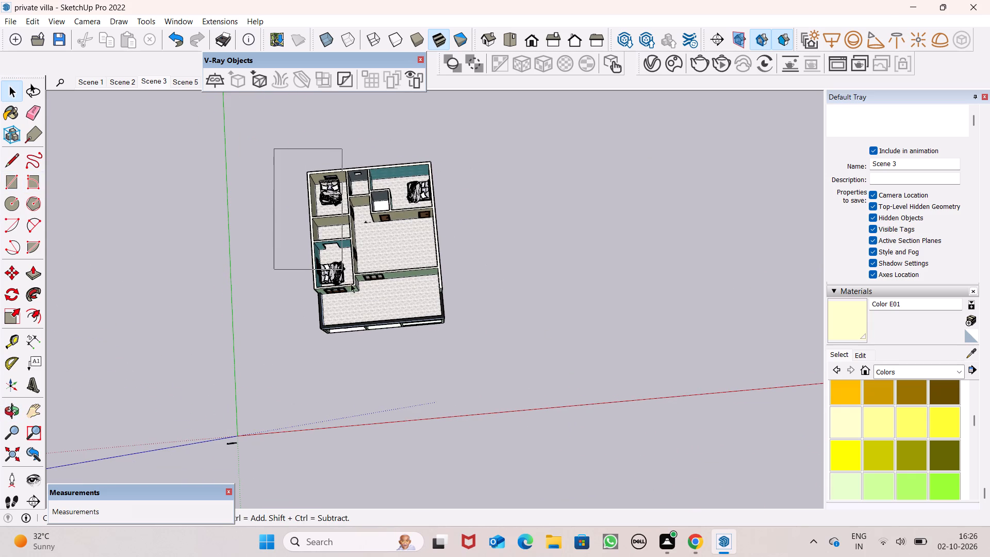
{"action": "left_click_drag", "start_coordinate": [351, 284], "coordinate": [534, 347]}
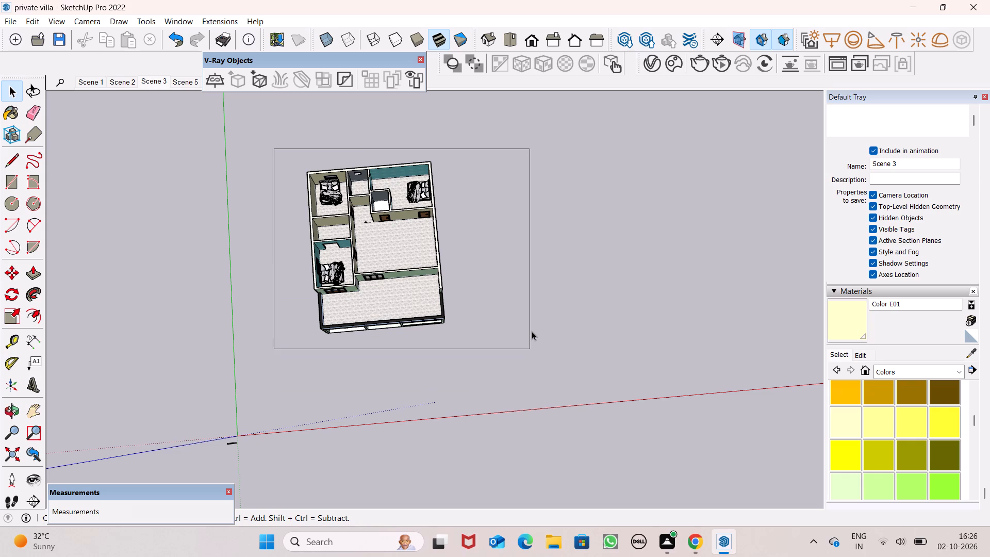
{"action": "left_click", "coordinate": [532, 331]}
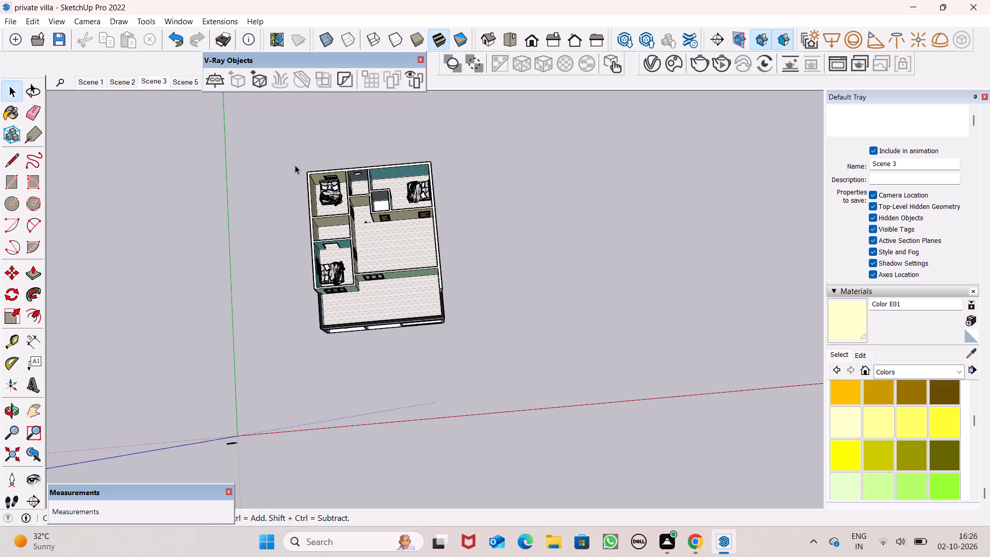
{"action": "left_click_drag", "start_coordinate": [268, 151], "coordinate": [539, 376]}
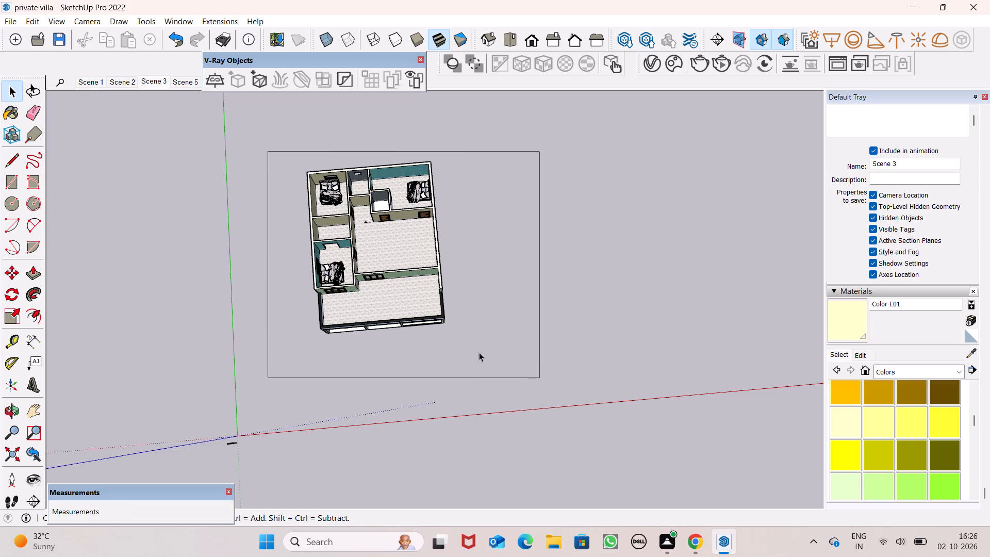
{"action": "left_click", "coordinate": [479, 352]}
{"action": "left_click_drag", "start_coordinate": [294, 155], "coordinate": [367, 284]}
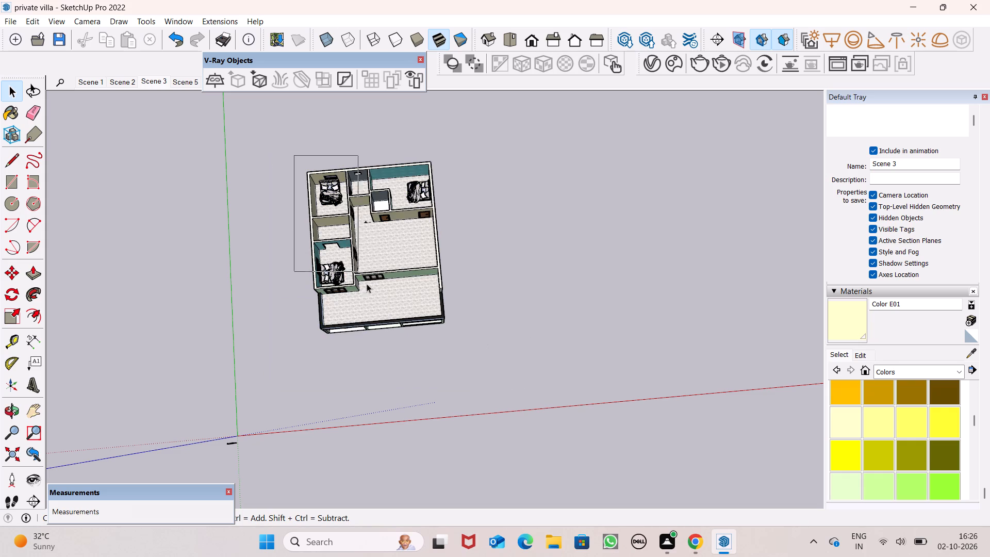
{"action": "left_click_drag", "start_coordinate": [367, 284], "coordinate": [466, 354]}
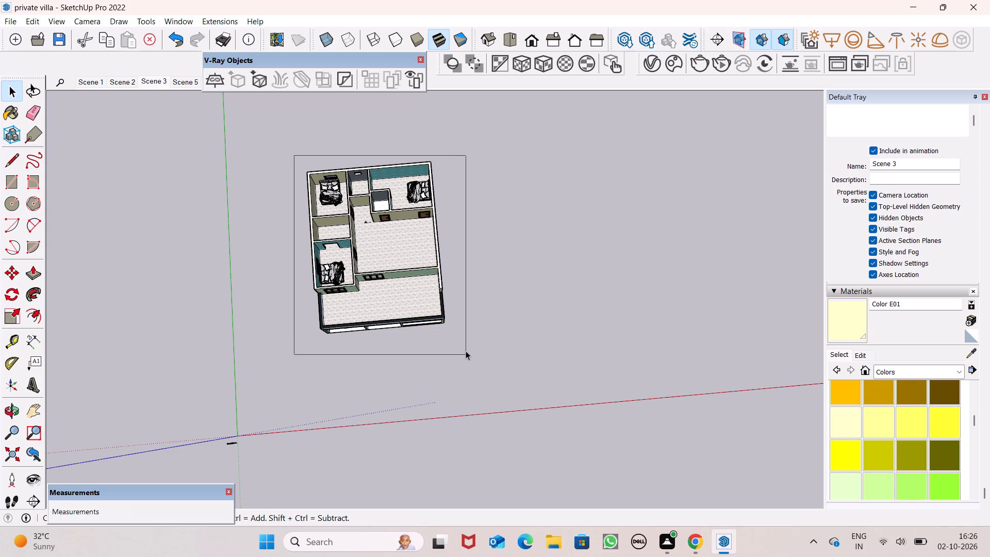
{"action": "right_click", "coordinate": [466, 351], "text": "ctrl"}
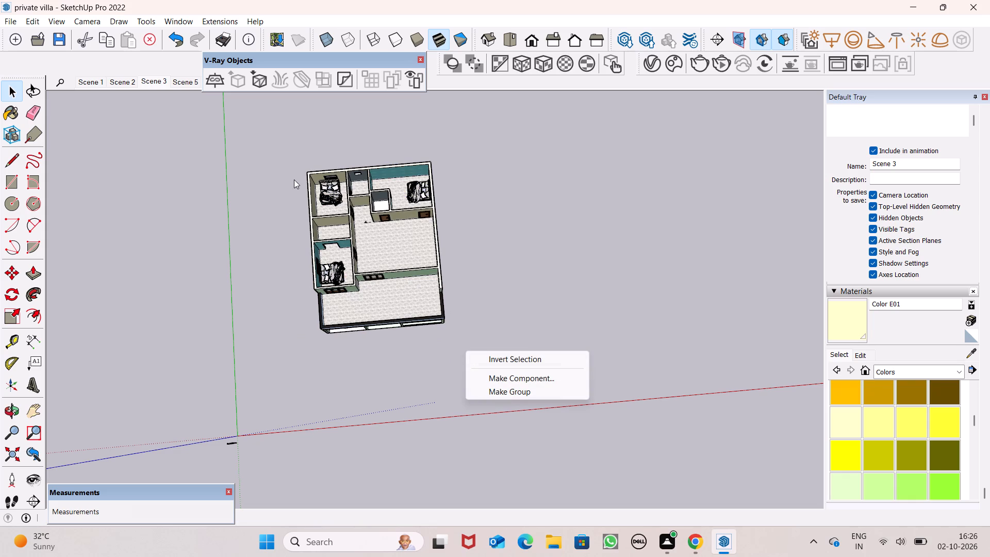
Select all connected geometry of the villa's structure, make it a group, and deselect it.
{"action": "triple_click", "coordinate": [382, 238]}
{"action": "double_click", "coordinate": [382, 241]}
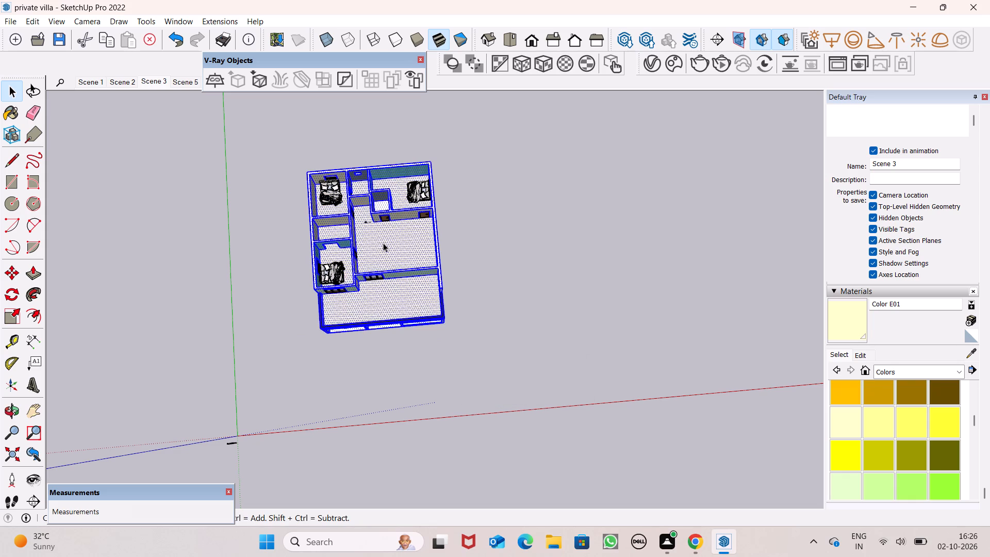
{"action": "right_click", "coordinate": [382, 243]}
{"action": "left_click", "coordinate": [435, 351]}
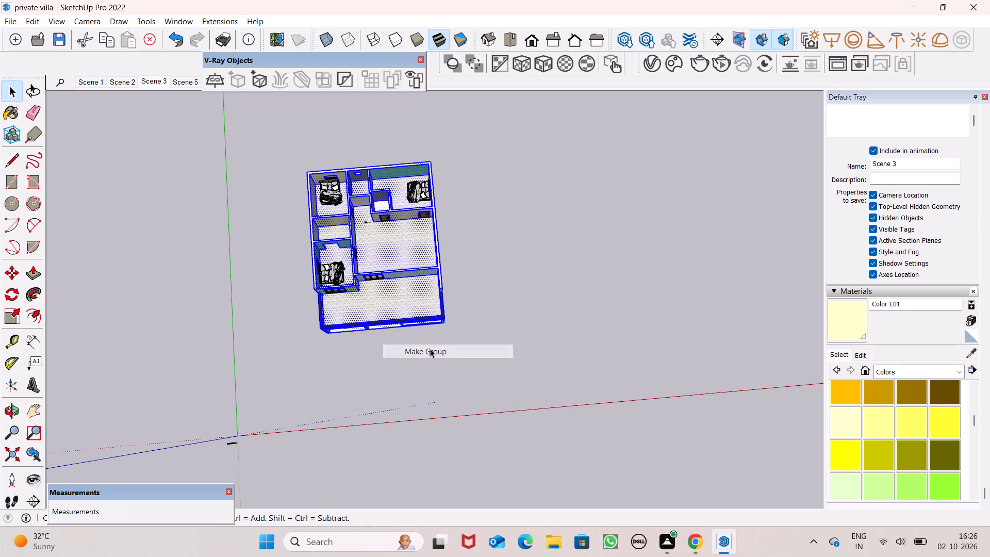
{"action": "left_click_drag", "start_coordinate": [408, 391], "coordinate": [425, 331]}
{"action": "key", "text": "space"}
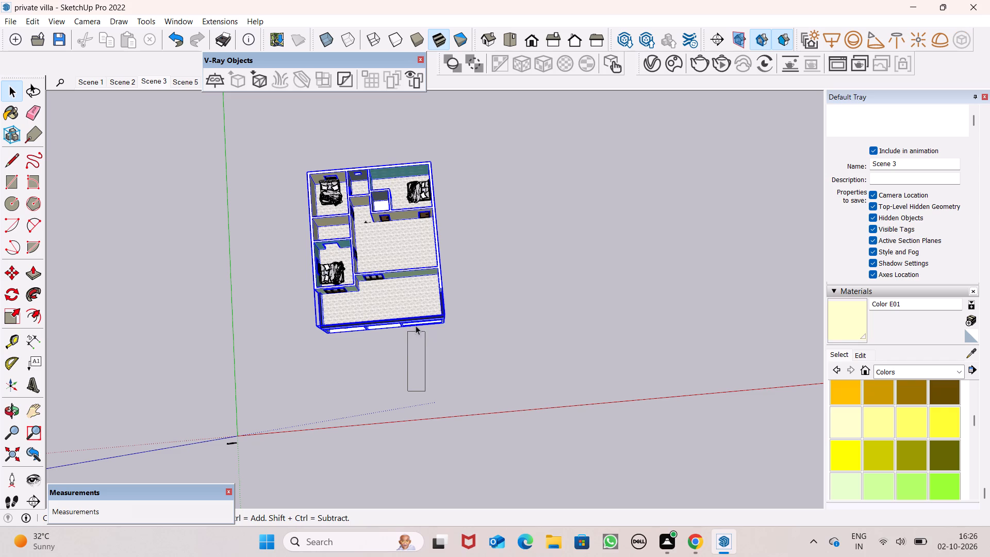
{"action": "left_click_drag", "start_coordinate": [403, 354], "coordinate": [428, 361]}
Draw a rectangle about 39' 2" by 45' 5" over the tops of the upper-floor walls, extending partway over the balcony.
{"action": "middle_click_drag", "start_coordinate": [428, 354], "coordinate": [438, 315]}
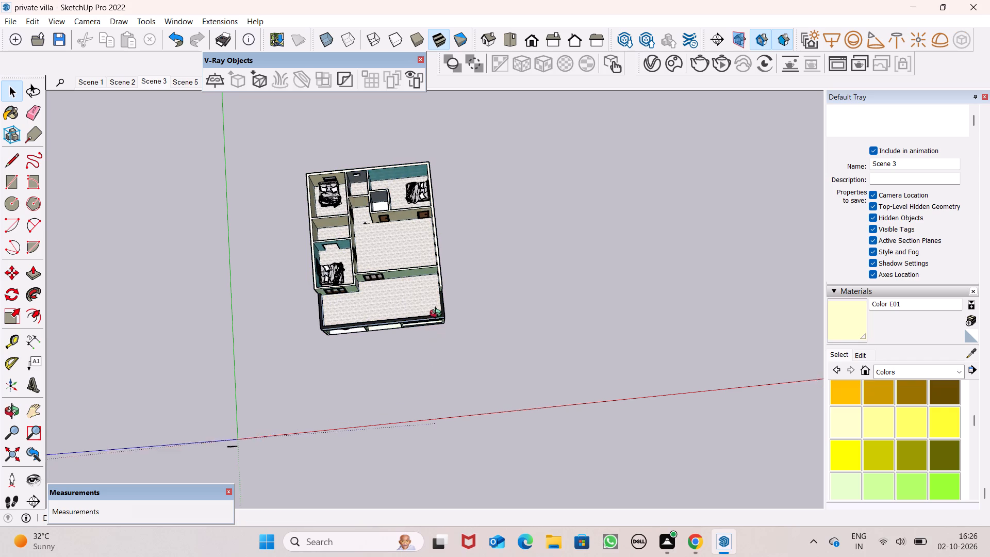
{"action": "middle_click_drag", "start_coordinate": [438, 315], "coordinate": [457, 178]}
{"action": "scroll", "coordinate": [368, 225], "scroll_direction": "up", "scroll_amount": 8}
{"action": "left_click", "coordinate": [363, 230]}
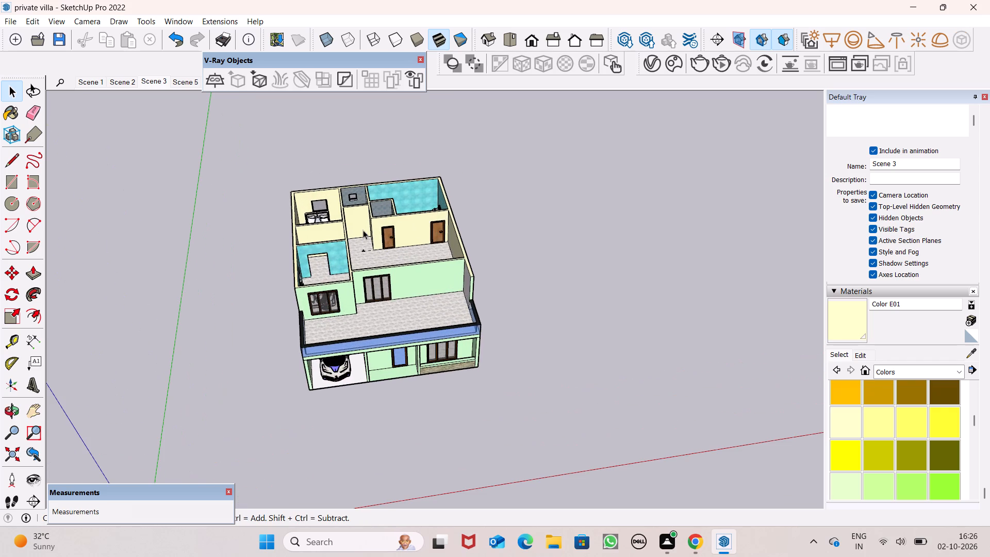
{"action": "left_click", "coordinate": [230, 213]}
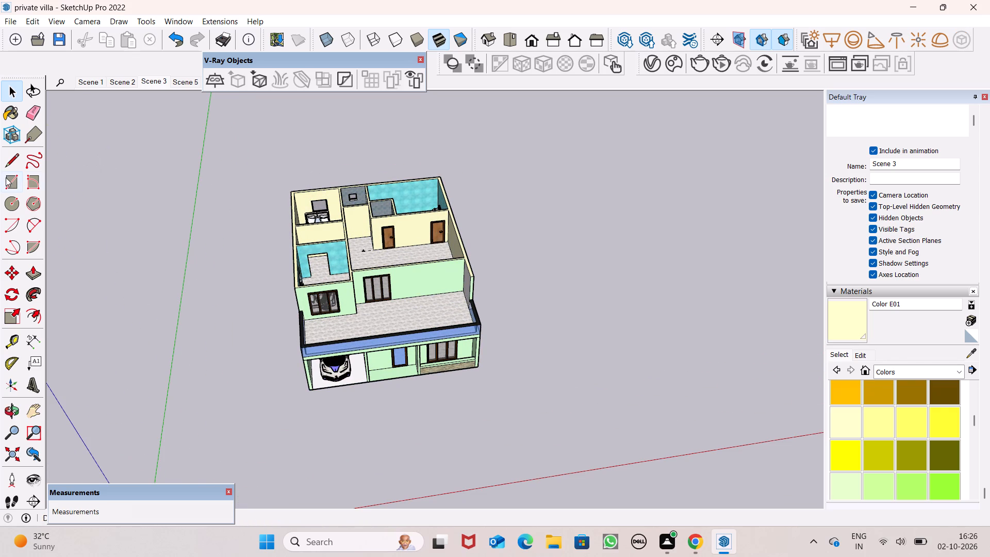
{"action": "left_click", "coordinate": [6, 181]}
{"action": "scroll", "coordinate": [234, 179], "scroll_direction": "up", "scroll_amount": 8}
{"action": "middle_click_drag", "start_coordinate": [251, 186], "coordinate": [259, 192]}
{"action": "scroll", "coordinate": [300, 204], "scroll_direction": "up", "scroll_amount": 7}
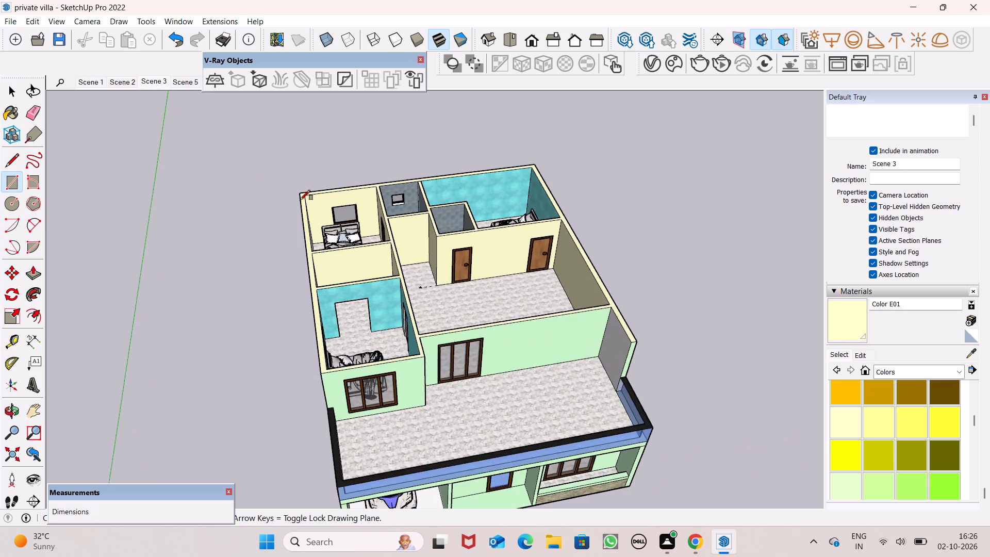
{"action": "left_click", "coordinate": [300, 195]}
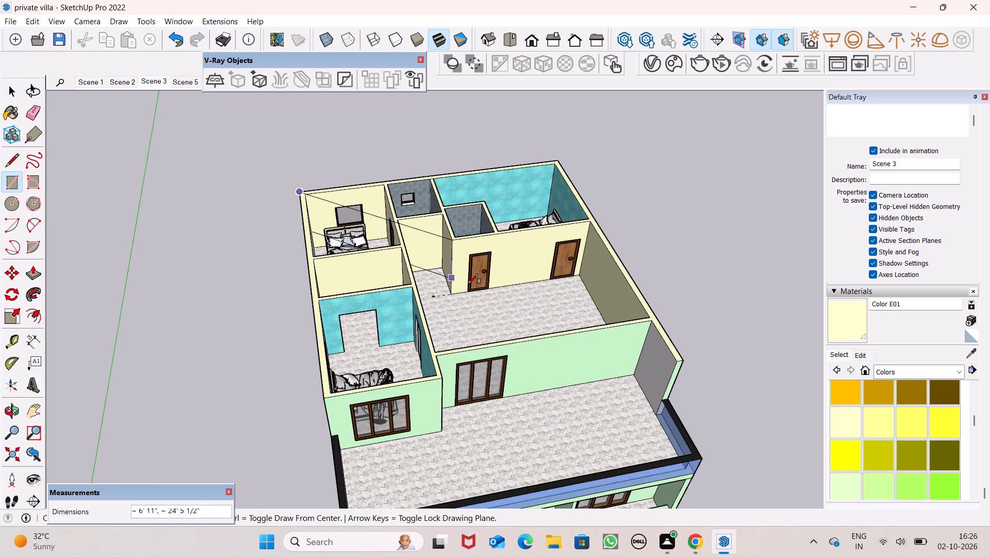
{"action": "left_click_drag", "start_coordinate": [299, 192], "coordinate": [301, 196]}
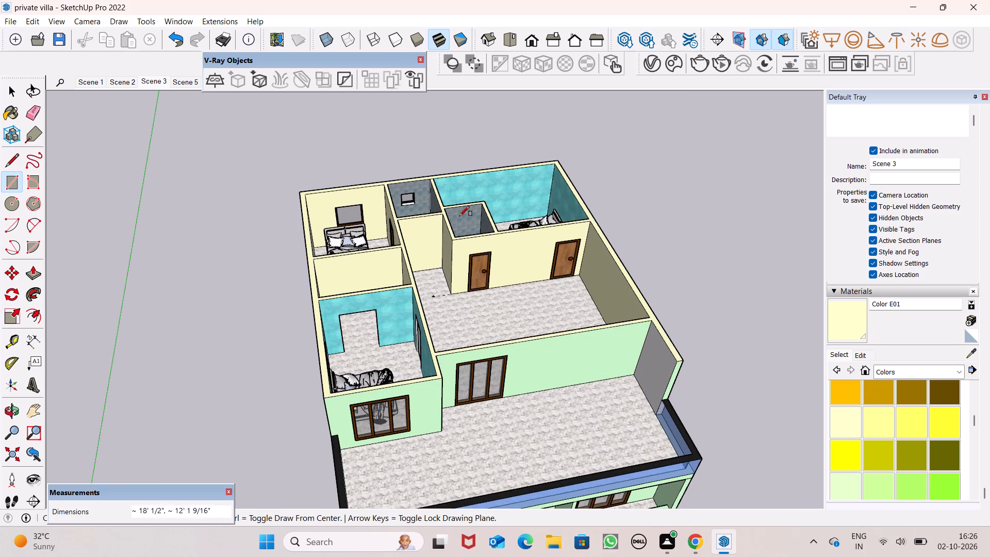
{"action": "left_click", "coordinate": [702, 393]}
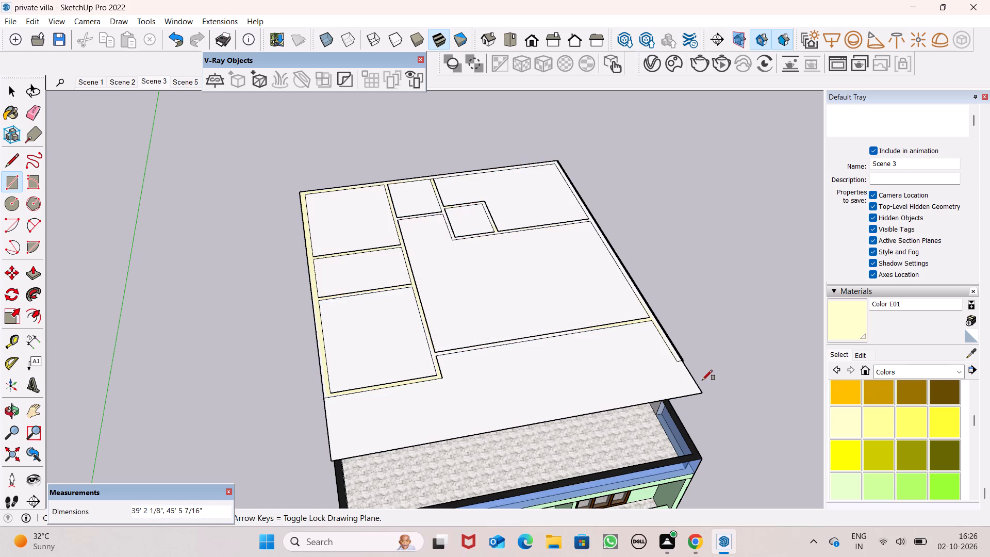
{"action": "key", "text": "space"}
Push/Pull the new rectangle's face upward by 10' to form a solid block above the upper floor.
{"action": "scroll", "coordinate": [540, 206], "scroll_direction": "down", "scroll_amount": 16}
{"action": "middle_click_drag", "start_coordinate": [611, 287], "coordinate": [530, 316]}
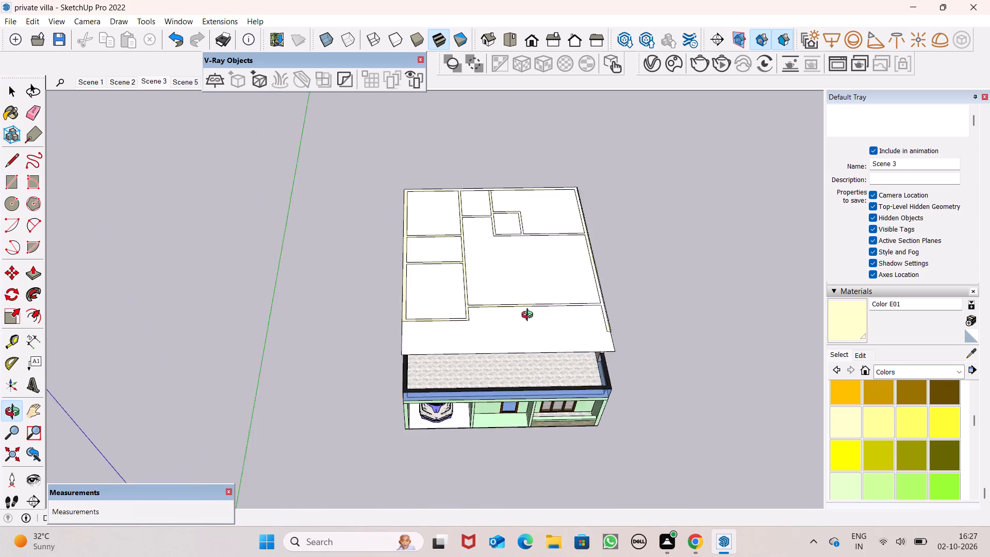
{"action": "middle_click_drag", "start_coordinate": [530, 316], "coordinate": [531, 316]}
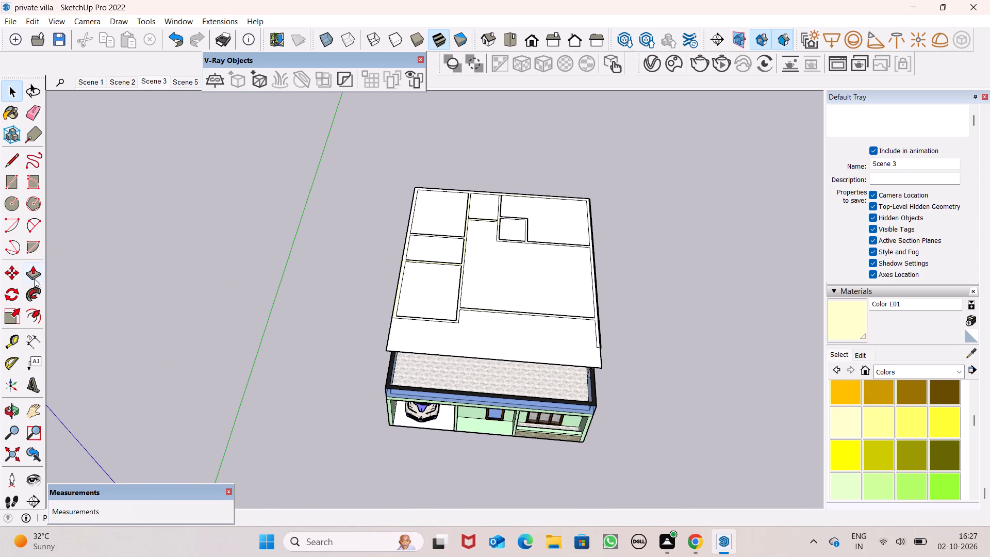
{"action": "left_click", "coordinate": [34, 275]}
{"action": "scroll", "coordinate": [220, 280], "scroll_direction": "up", "scroll_amount": 7}
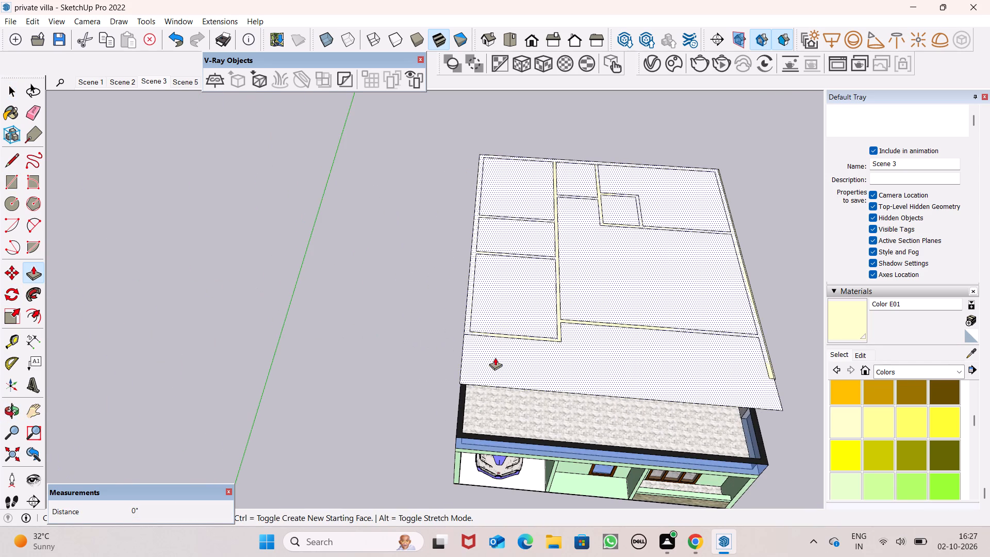
{"action": "left_click_drag", "start_coordinate": [495, 357], "coordinate": [496, 326]}
{"action": "key", "text": "1"}
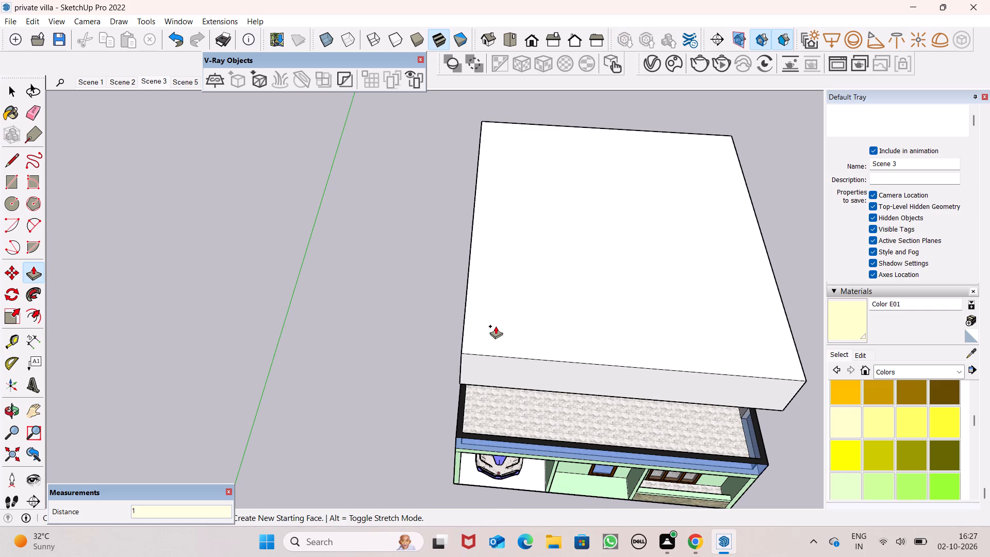
{"action": "left_click_drag", "start_coordinate": [496, 326], "coordinate": [497, 326]}
{"action": "key", "text": "0"}
{"action": "key", "text": "apostrophe"}
{"action": "key", "text": "Return"}
{"action": "key", "text": "backslash"}
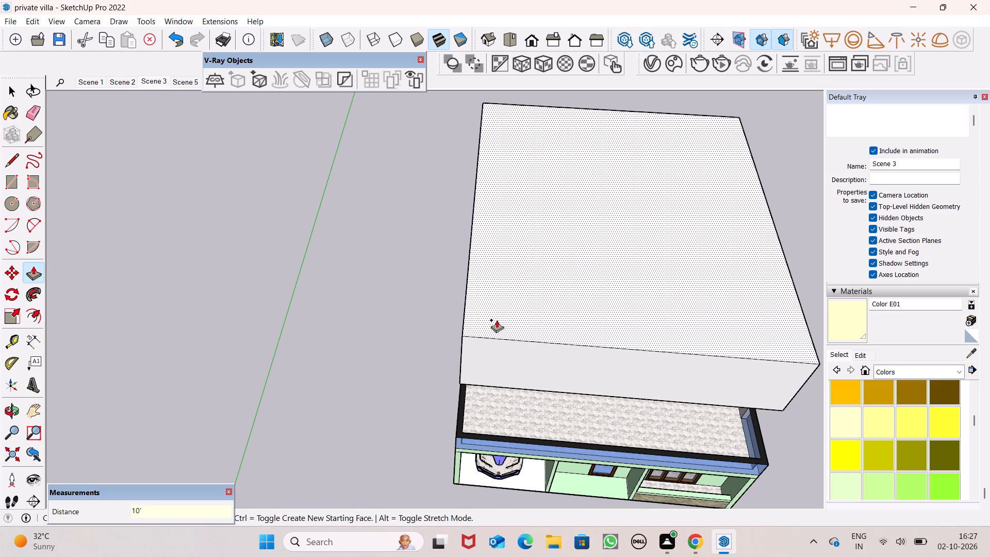
Offset the outline of the block's top face inward by 9" to mark the wall thickness.
{"action": "scroll", "coordinate": [500, 319], "scroll_direction": "down", "scroll_amount": 8}
{"action": "middle_click_drag", "start_coordinate": [539, 357], "coordinate": [514, 249]}
{"action": "scroll", "coordinate": [678, 323], "scroll_direction": "up", "scroll_amount": 3}
{"action": "middle_click_drag", "start_coordinate": [678, 323], "coordinate": [390, 239]}
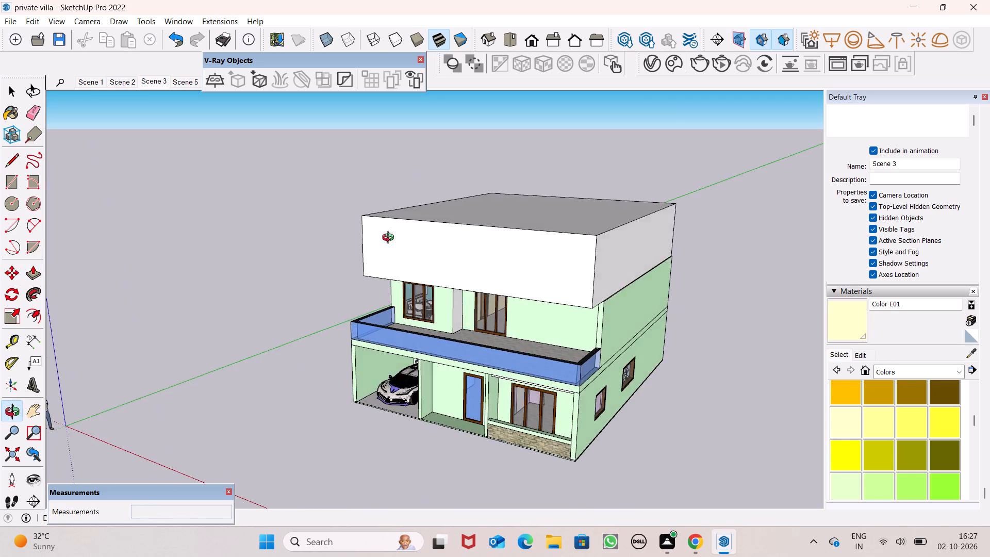
{"action": "middle_click_drag", "start_coordinate": [390, 239], "coordinate": [494, 280]}
{"action": "scroll", "coordinate": [434, 261], "scroll_direction": "up", "scroll_amount": 1}
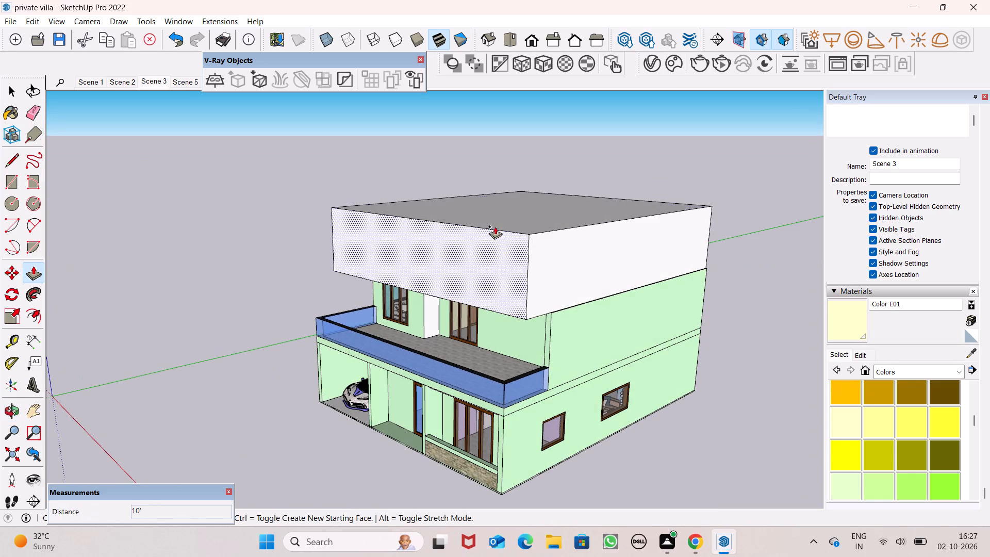
{"action": "middle_click_drag", "start_coordinate": [494, 226], "coordinate": [598, 463]}
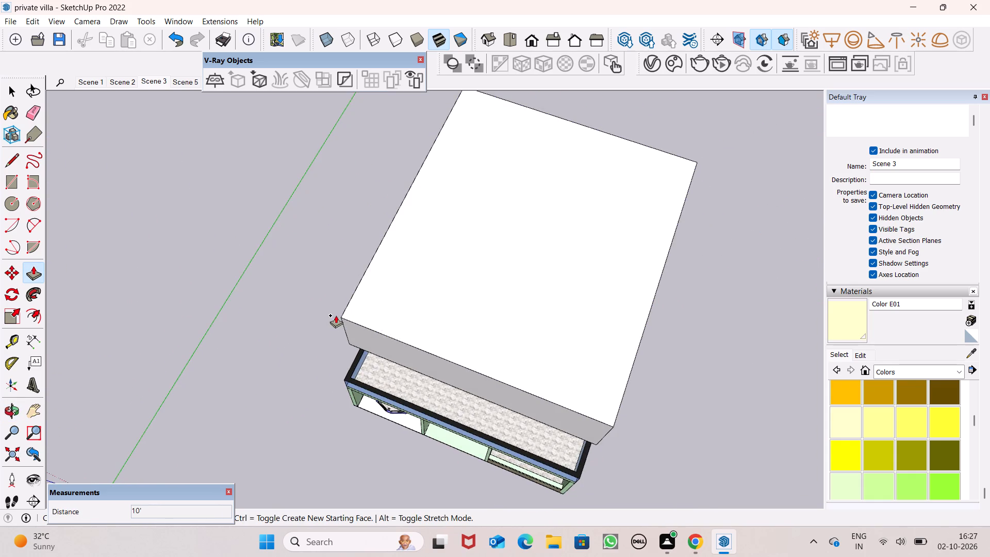
{"action": "scroll", "coordinate": [331, 331], "scroll_direction": "down", "scroll_amount": 5}
{"action": "left_click", "coordinate": [45, 314]}
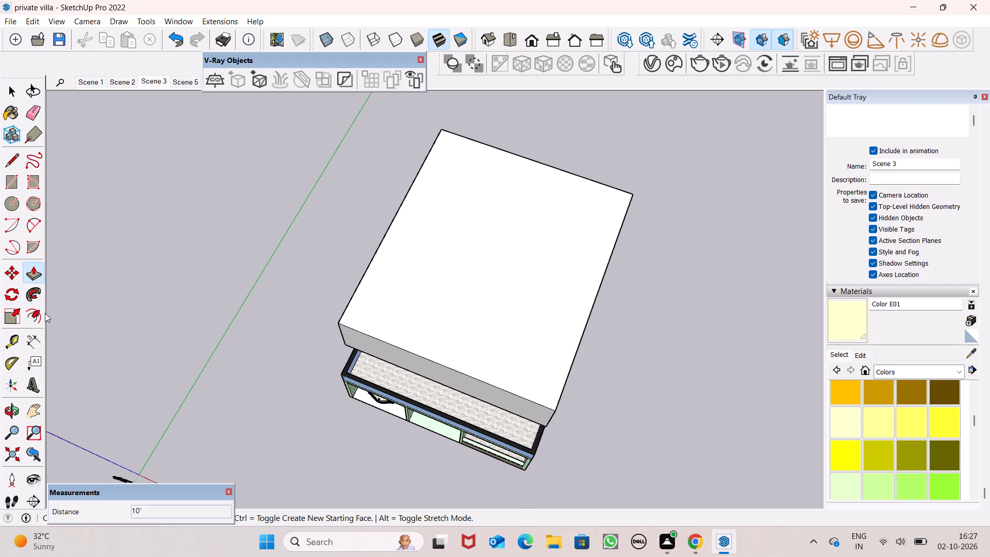
{"action": "left_click", "coordinate": [26, 312]}
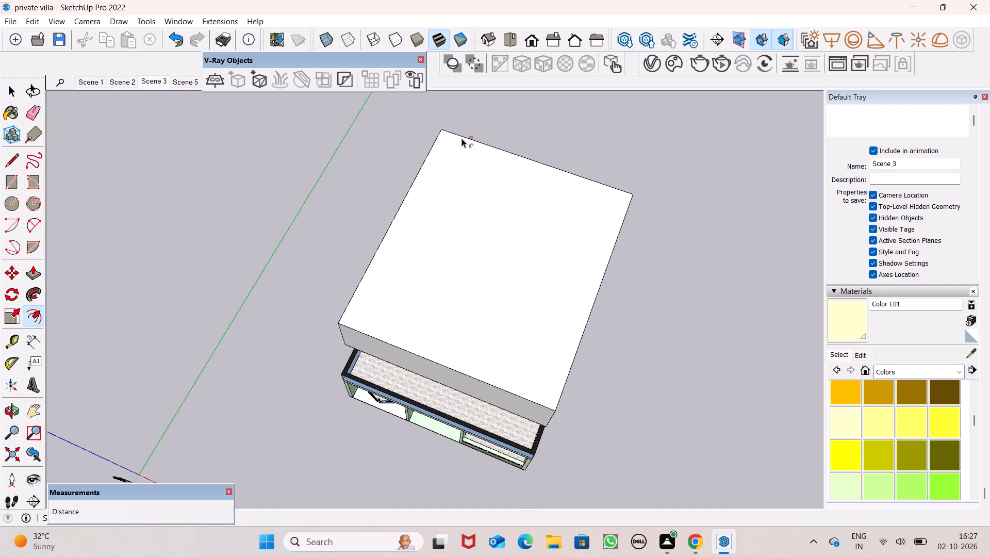
{"action": "left_click_drag", "start_coordinate": [464, 140], "coordinate": [463, 149]}
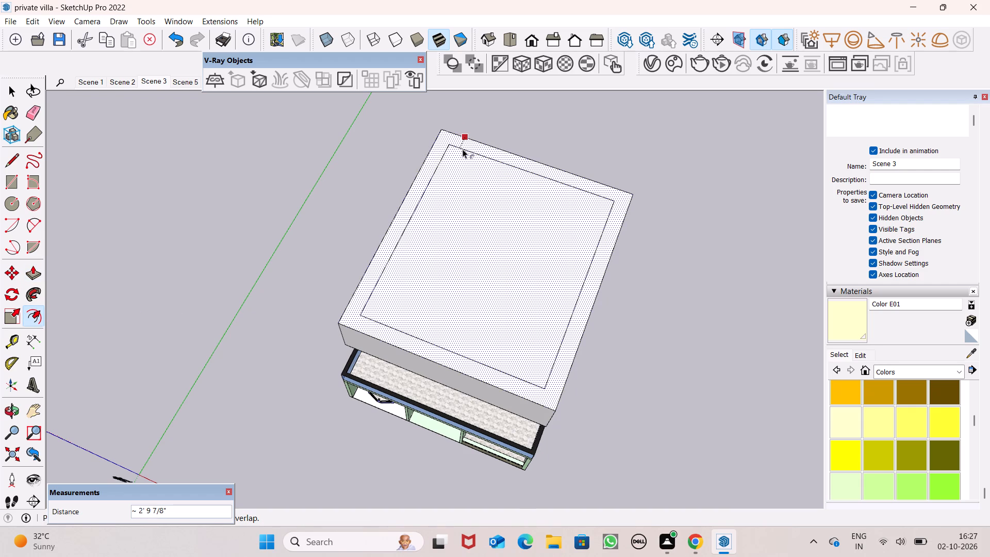
{"action": "left_click_drag", "start_coordinate": [463, 149], "coordinate": [463, 150]}
{"action": "key", "text": "9"}
{"action": "key", "text": "shift+quotedbl"}
{"action": "key", "text": "Return"}
{"action": "key", "text": "space"}
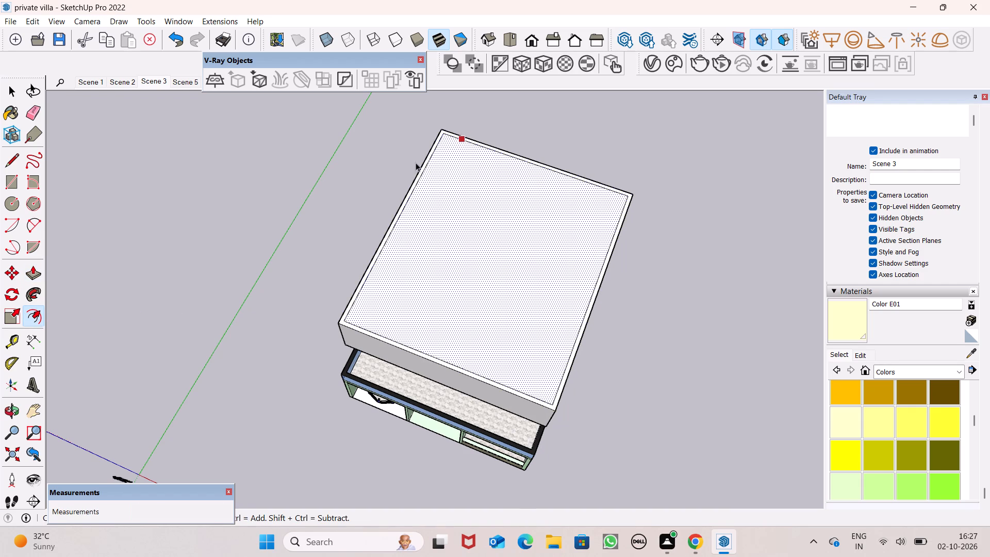
Push/Pull the inner top face down about 9' 10 9/16" to hollow the block into a walled storey.
{"action": "left_click_drag", "start_coordinate": [34, 275], "coordinate": [43, 283]}
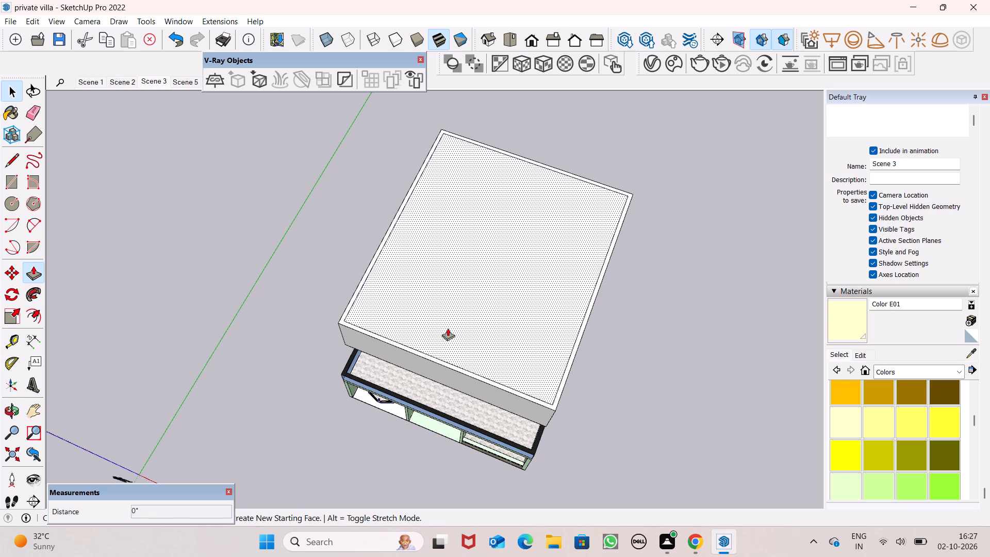
{"action": "scroll", "coordinate": [514, 339], "scroll_direction": "up", "scroll_amount": 8}
{"action": "left_click_drag", "start_coordinate": [554, 352], "coordinate": [535, 401]}
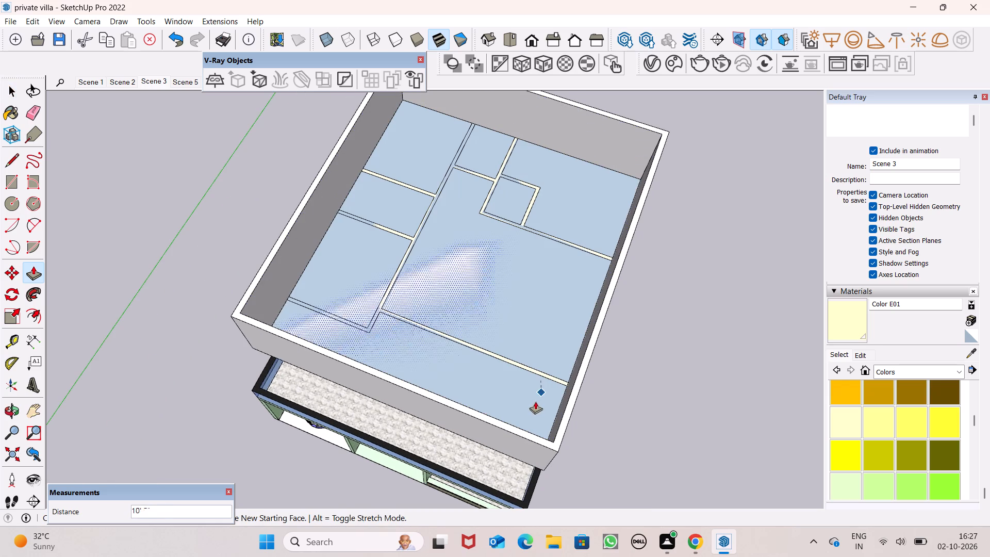
{"action": "left_click_drag", "start_coordinate": [535, 401], "coordinate": [540, 376]}
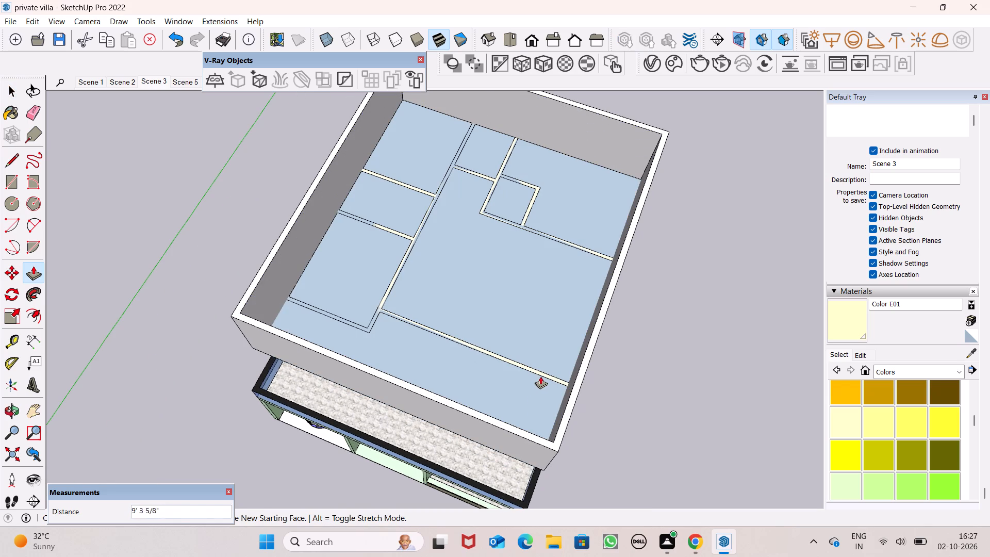
{"action": "left_click_drag", "start_coordinate": [540, 376], "coordinate": [539, 379]}
{"action": "scroll", "coordinate": [521, 378], "scroll_direction": "down", "scroll_amount": 6}
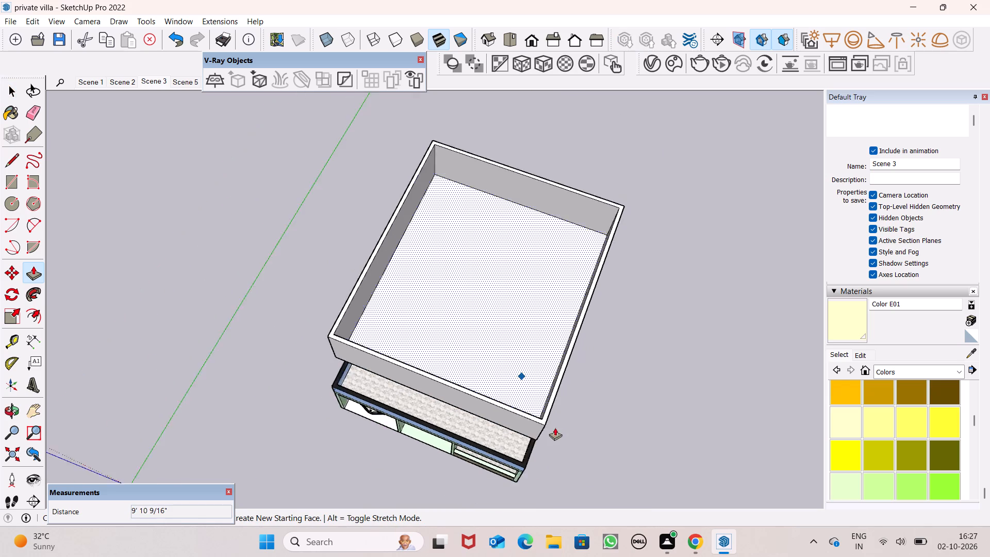
{"action": "middle_click_drag", "start_coordinate": [555, 428], "coordinate": [590, 251]}
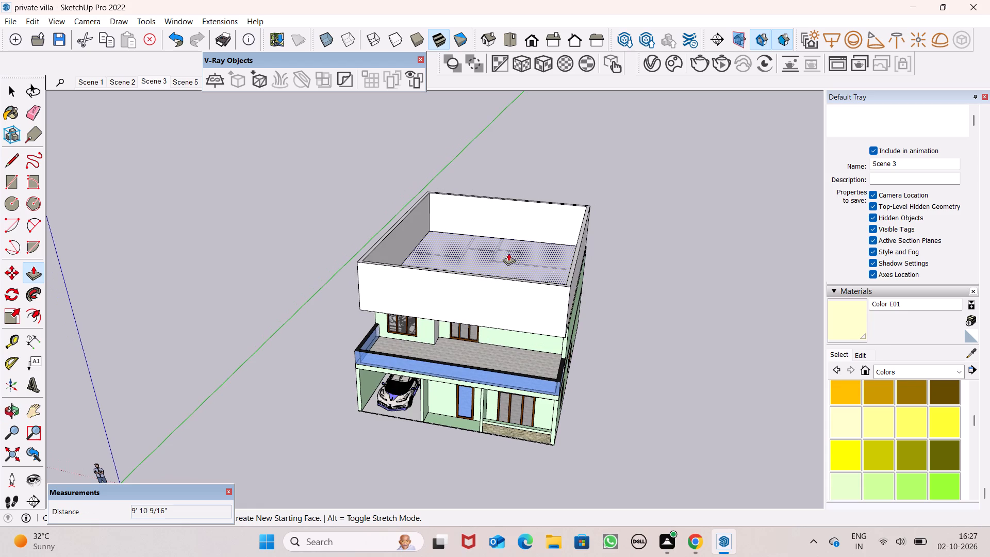
{"action": "scroll", "coordinate": [507, 252], "scroll_direction": "up", "scroll_amount": 7}
{"action": "scroll", "coordinate": [418, 231], "scroll_direction": "up", "scroll_amount": 3}
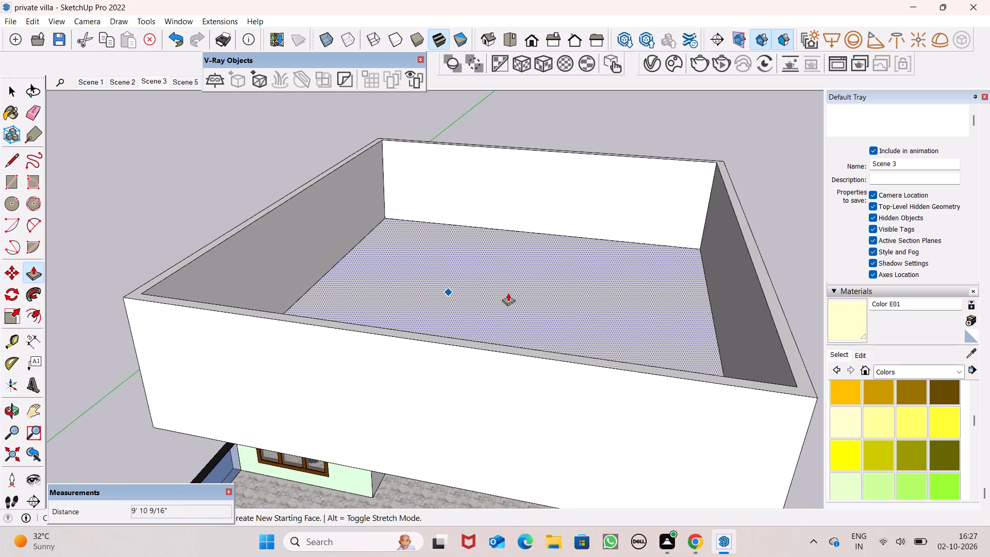
{"action": "key", "text": "space"}
Examine the hollowed top storey and the villa beneath it from the front, side and above.
{"action": "scroll", "coordinate": [497, 271], "scroll_direction": "down", "scroll_amount": 15}
{"action": "key", "text": "space"}
{"action": "middle_click_drag", "start_coordinate": [549, 284], "coordinate": [573, 247]}
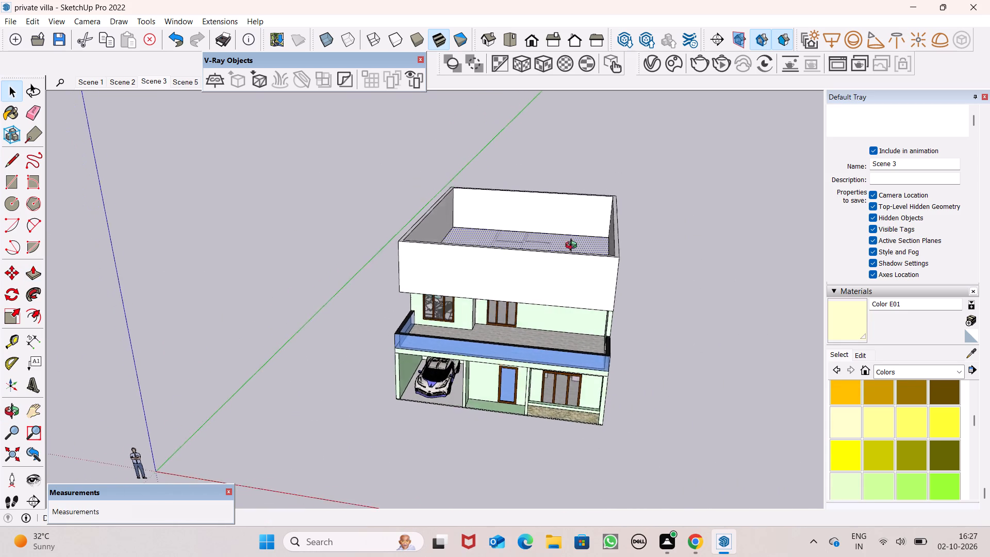
{"action": "middle_click_drag", "start_coordinate": [573, 247], "coordinate": [585, 230]}
{"action": "middle_click", "coordinate": [598, 196]}
{"action": "scroll", "coordinate": [588, 247], "scroll_direction": "up", "scroll_amount": 6}
{"action": "middle_click_drag", "start_coordinate": [431, 273], "coordinate": [625, 289]}
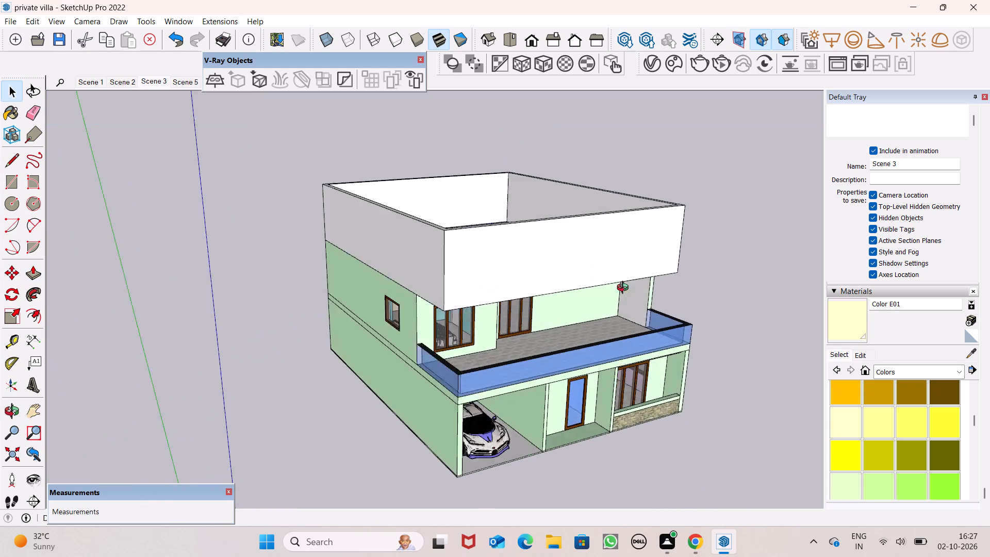
{"action": "middle_click_drag", "start_coordinate": [625, 289], "coordinate": [657, 279]}
{"action": "scroll", "coordinate": [657, 279], "scroll_direction": "up", "scroll_amount": 2}
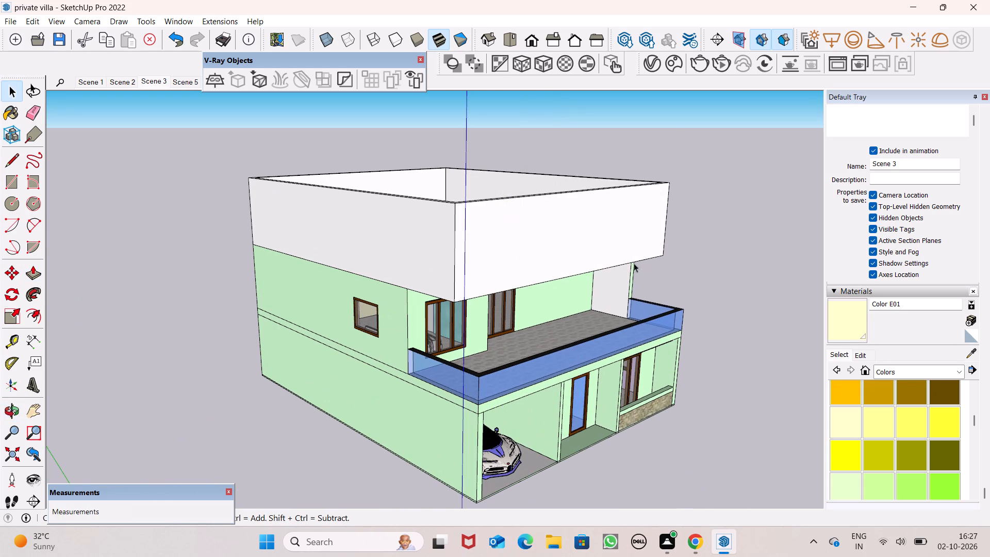
{"action": "scroll", "coordinate": [552, 207], "scroll_direction": "up", "scroll_amount": 1}
{"action": "middle_click_drag", "start_coordinate": [551, 207], "coordinate": [541, 315]}
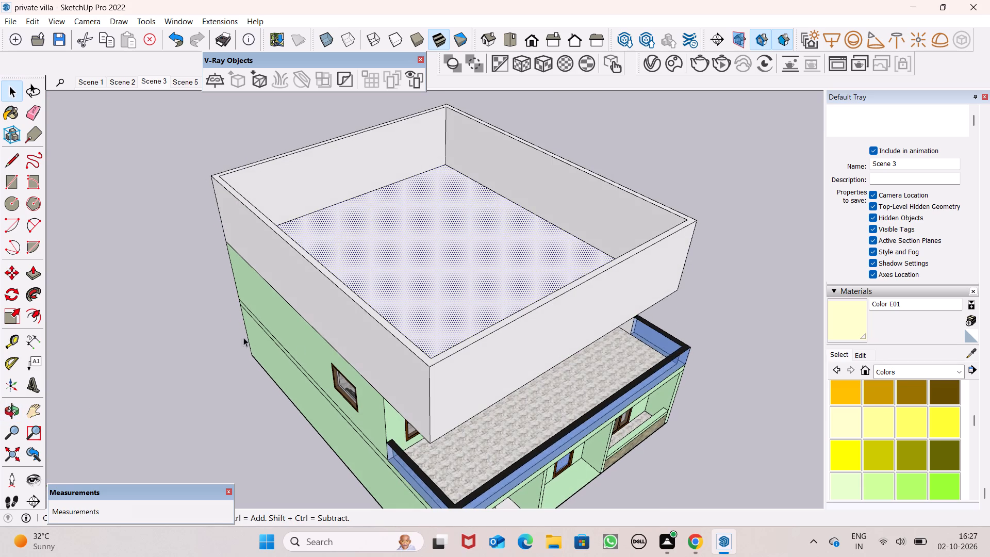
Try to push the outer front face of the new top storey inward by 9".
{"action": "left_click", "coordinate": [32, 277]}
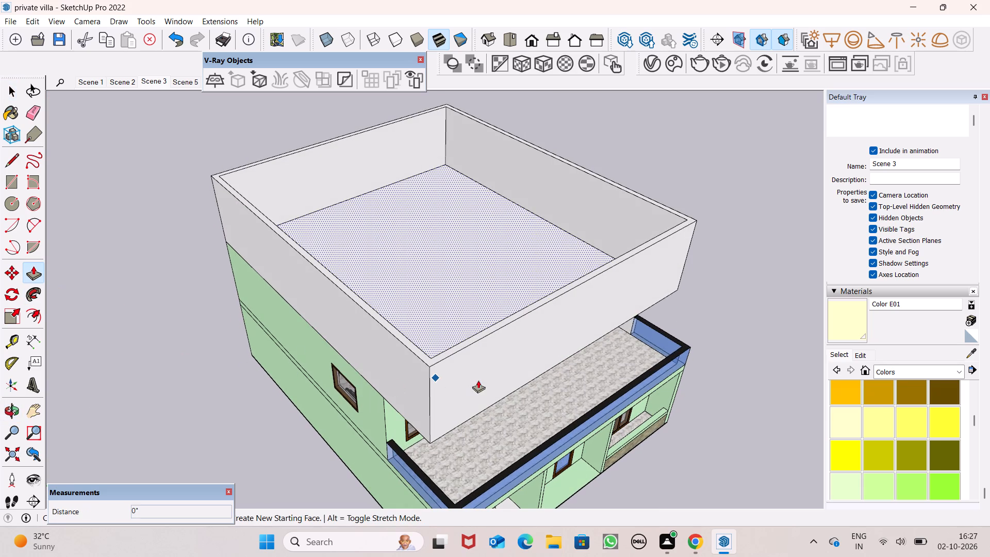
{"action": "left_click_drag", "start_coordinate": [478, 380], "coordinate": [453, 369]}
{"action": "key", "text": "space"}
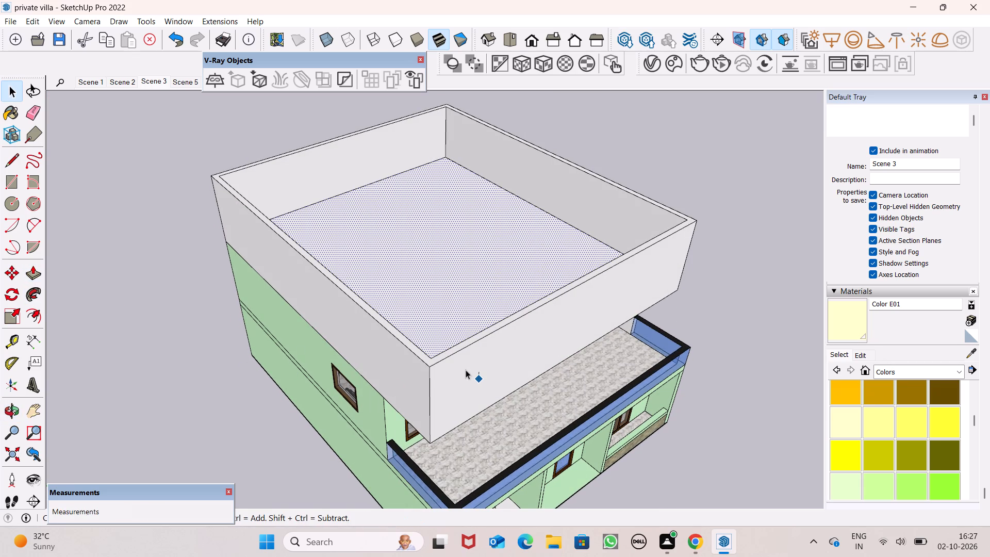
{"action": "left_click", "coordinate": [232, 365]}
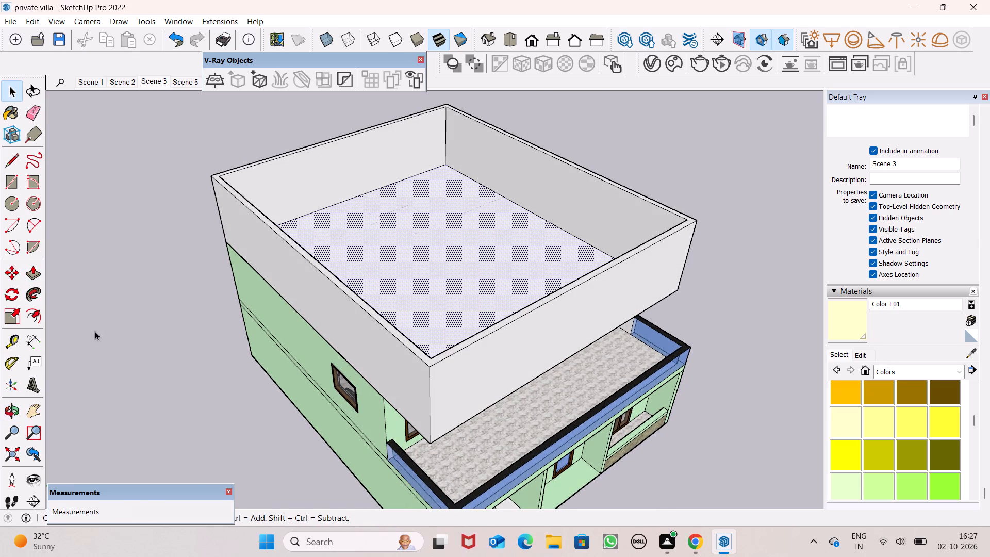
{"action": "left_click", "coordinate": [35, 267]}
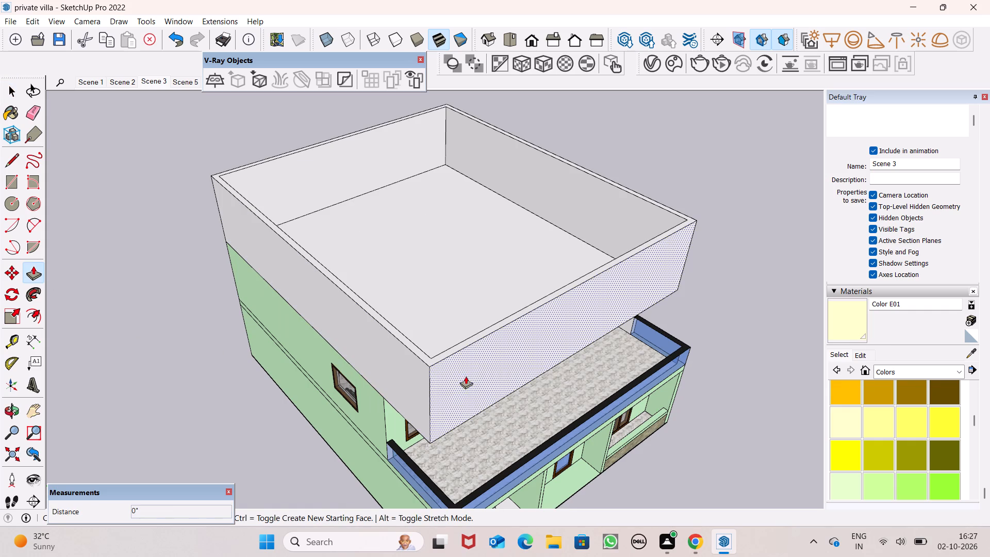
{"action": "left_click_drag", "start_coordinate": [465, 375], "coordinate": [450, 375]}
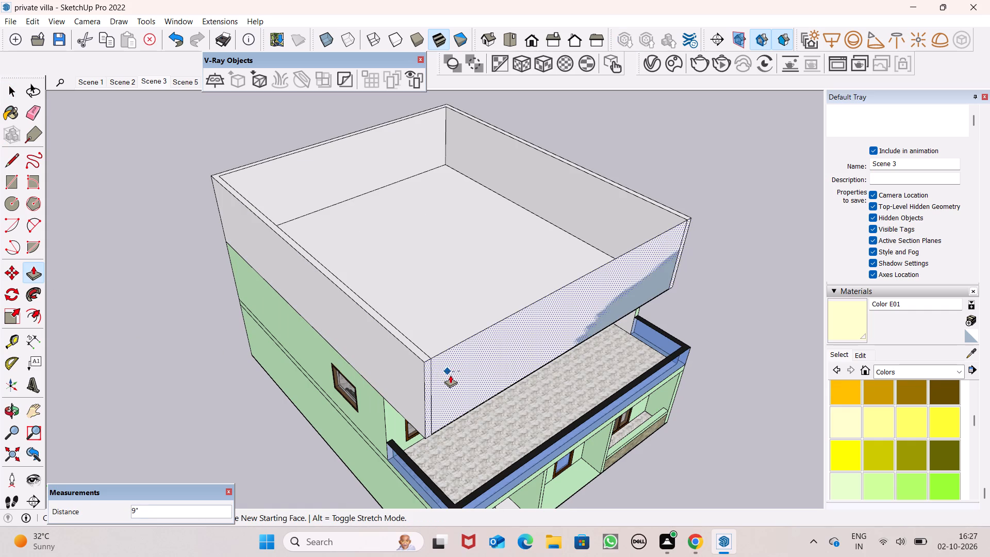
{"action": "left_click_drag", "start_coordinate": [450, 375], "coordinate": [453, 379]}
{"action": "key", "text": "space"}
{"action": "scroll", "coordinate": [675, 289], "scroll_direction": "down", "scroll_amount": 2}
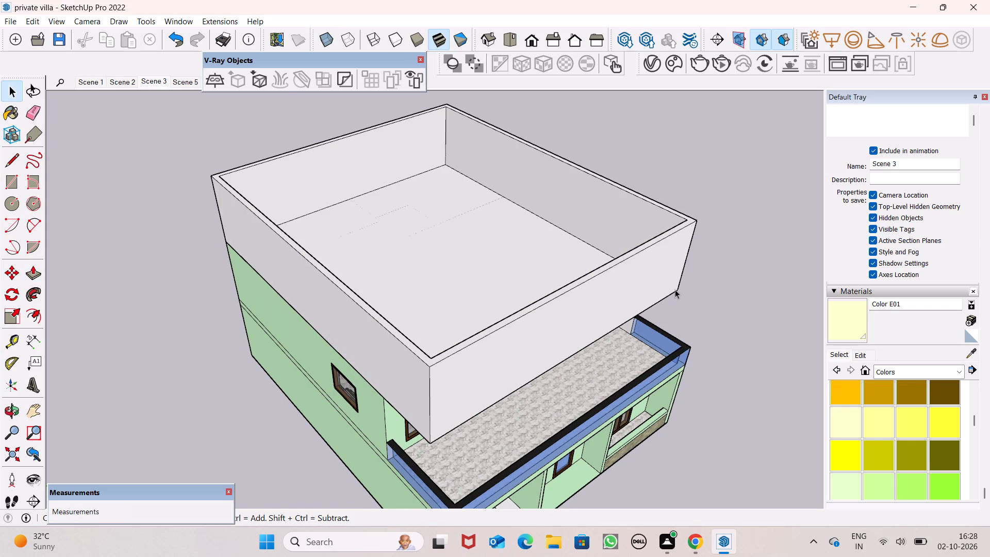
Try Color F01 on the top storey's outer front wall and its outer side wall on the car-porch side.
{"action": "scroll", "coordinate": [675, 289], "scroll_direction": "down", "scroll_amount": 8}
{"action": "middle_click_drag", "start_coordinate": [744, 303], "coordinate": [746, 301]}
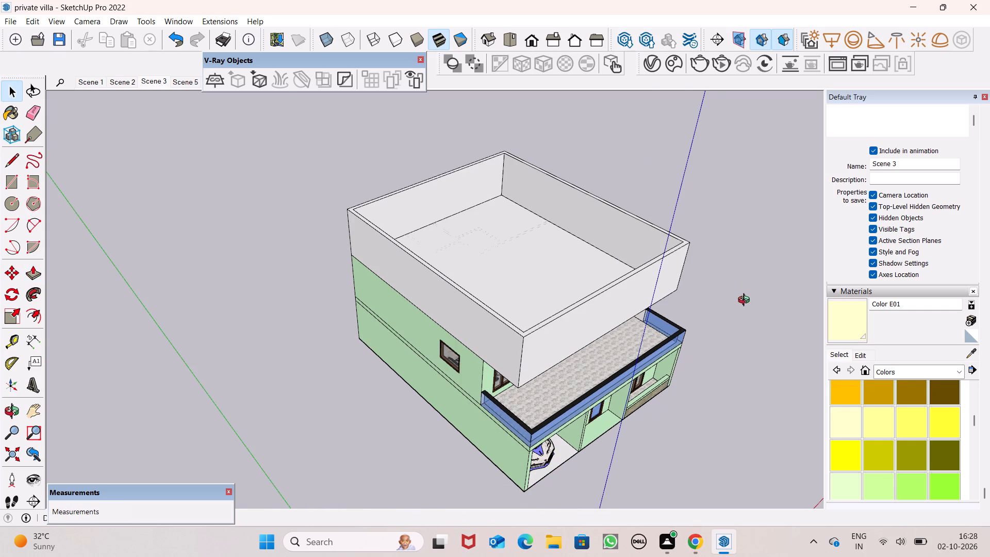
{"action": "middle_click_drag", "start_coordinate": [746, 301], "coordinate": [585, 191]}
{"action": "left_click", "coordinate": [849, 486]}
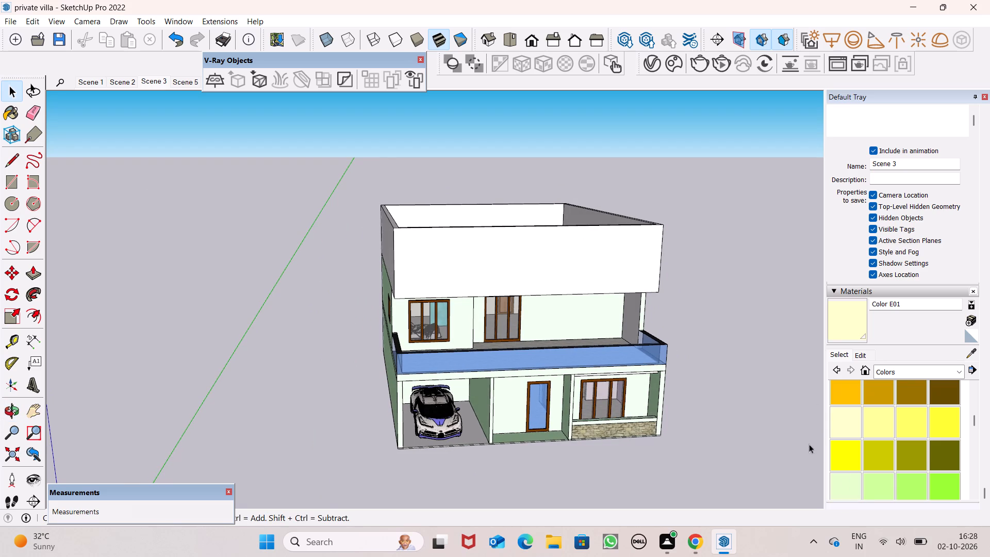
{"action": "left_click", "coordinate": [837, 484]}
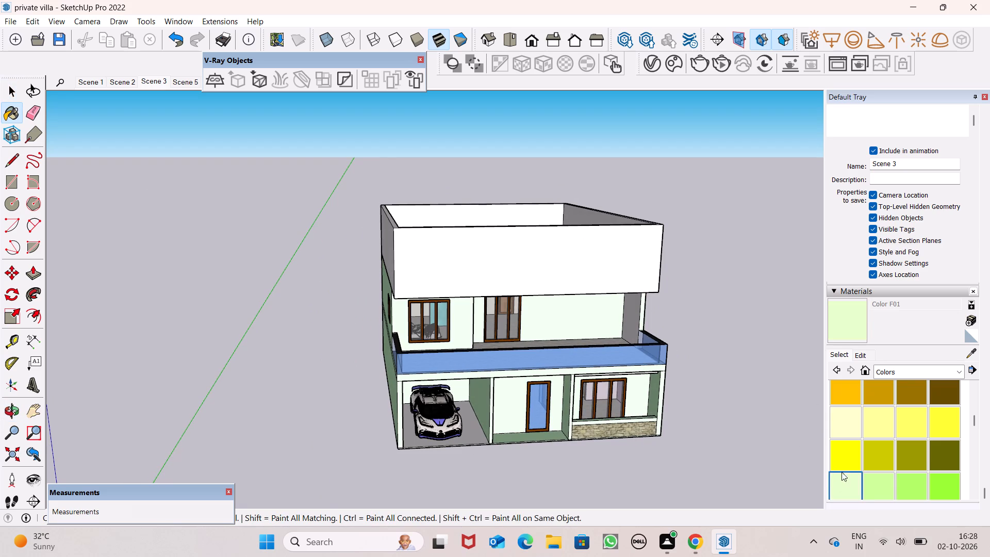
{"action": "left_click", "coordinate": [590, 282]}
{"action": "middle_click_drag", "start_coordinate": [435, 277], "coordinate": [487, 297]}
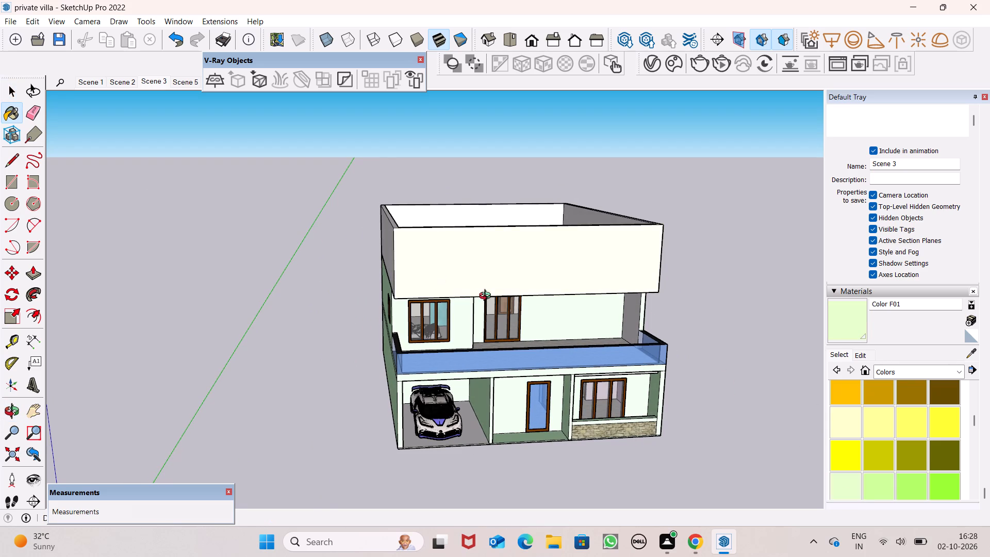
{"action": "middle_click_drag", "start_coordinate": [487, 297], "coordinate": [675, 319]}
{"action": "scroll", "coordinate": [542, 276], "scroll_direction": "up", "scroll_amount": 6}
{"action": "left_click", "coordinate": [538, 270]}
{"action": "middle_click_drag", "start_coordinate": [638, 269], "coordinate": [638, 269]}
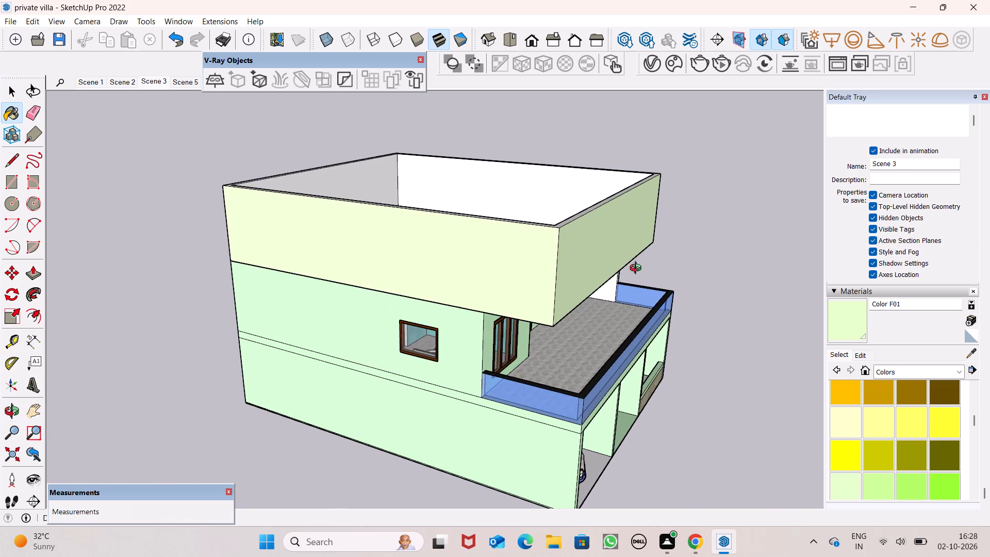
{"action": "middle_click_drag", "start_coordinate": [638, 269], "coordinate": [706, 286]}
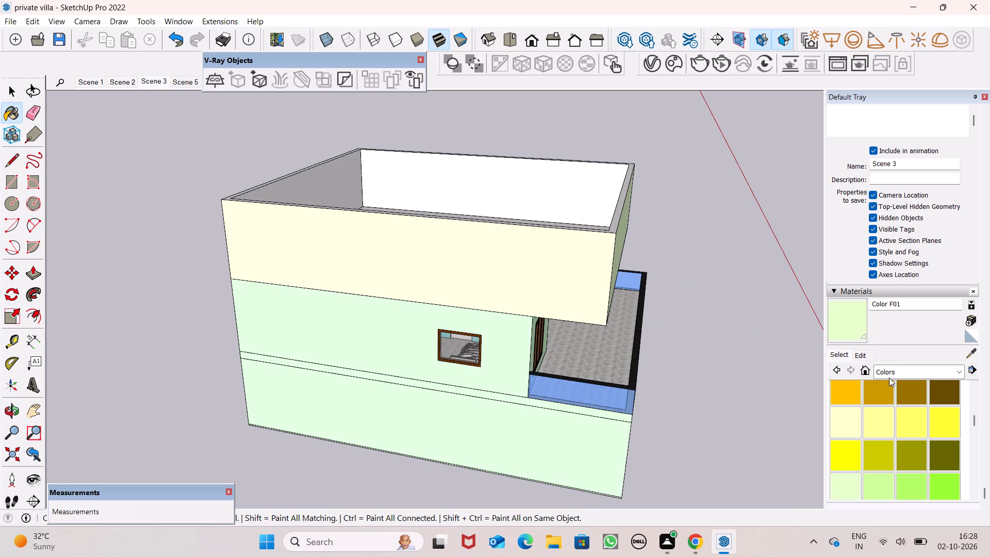
Paint the top storey's outer front wall and both outer side walls with Color G01.
{"action": "scroll", "coordinate": [873, 435], "scroll_direction": "down", "scroll_amount": 1}
{"action": "left_click", "coordinate": [839, 493]}
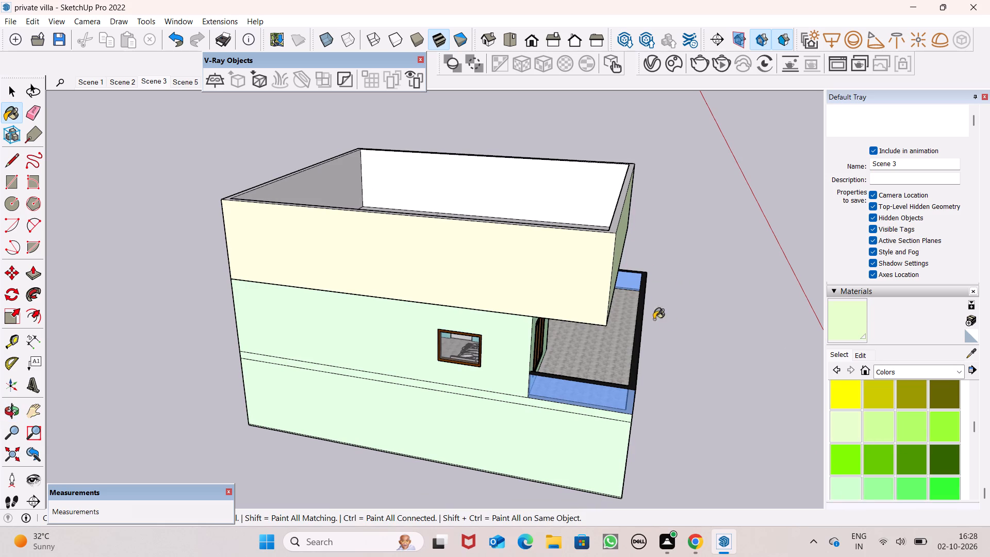
{"action": "left_click", "coordinate": [558, 277]}
{"action": "middle_click_drag", "start_coordinate": [642, 244], "coordinate": [467, 263]}
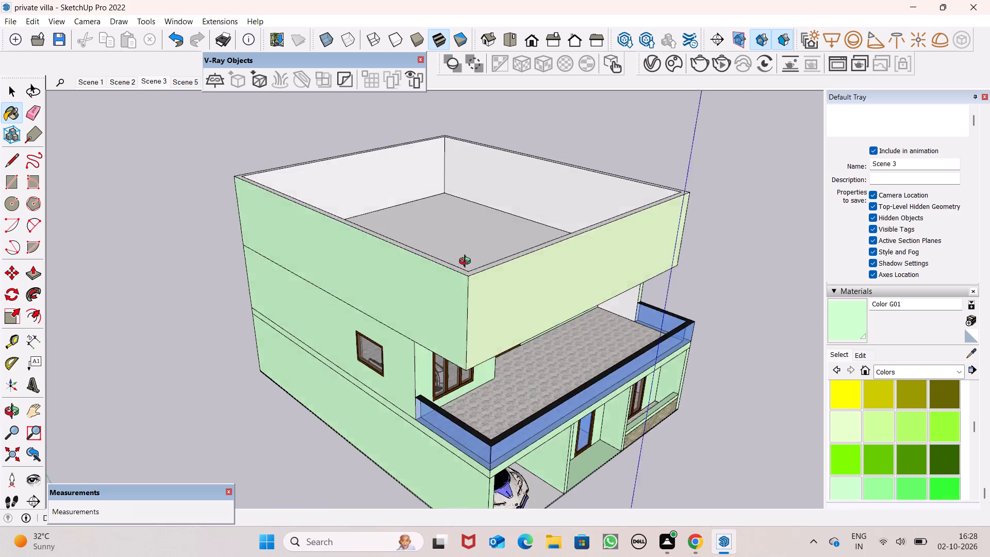
{"action": "middle_click_drag", "start_coordinate": [467, 263], "coordinate": [467, 261]}
{"action": "left_click", "coordinate": [521, 277]}
{"action": "middle_click_drag", "start_coordinate": [583, 294], "coordinate": [186, 252]}
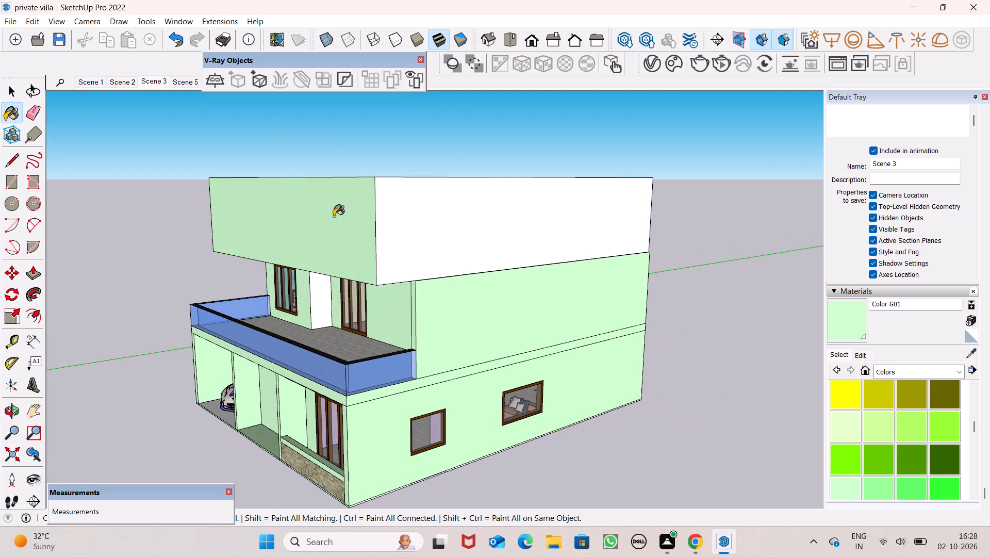
{"action": "left_click", "coordinate": [422, 248]}
{"action": "middle_click_drag", "start_coordinate": [418, 250], "coordinate": [437, 275]}
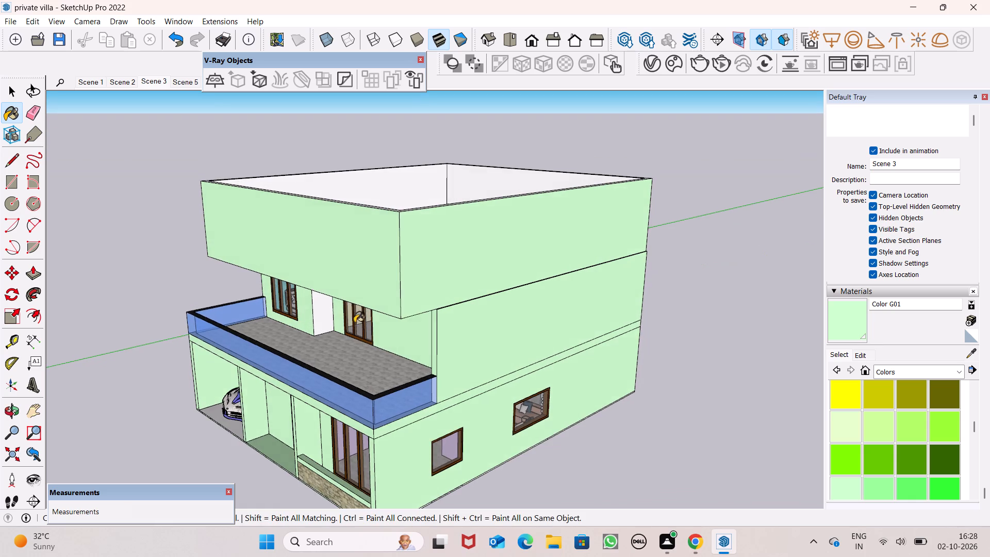
Paint the white wall section between the window and the door on the upper floor's terrace with Color G01.
{"action": "scroll", "coordinate": [357, 320], "scroll_direction": "up", "scroll_amount": 16}
{"action": "left_click", "coordinate": [295, 310]}
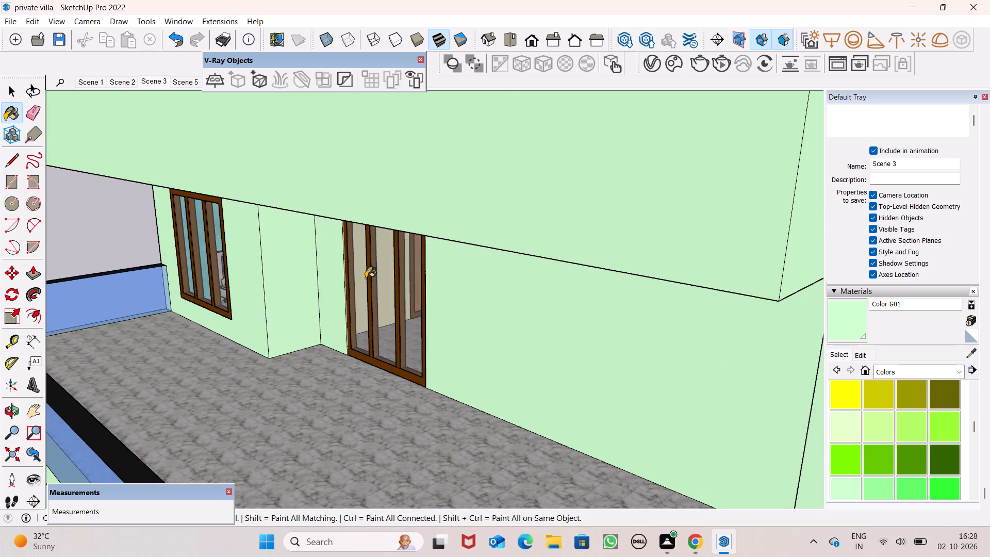
{"action": "scroll", "coordinate": [387, 258], "scroll_direction": "down", "scroll_amount": 20}
{"action": "scroll", "coordinate": [387, 258], "scroll_direction": "down", "scroll_amount": 13}
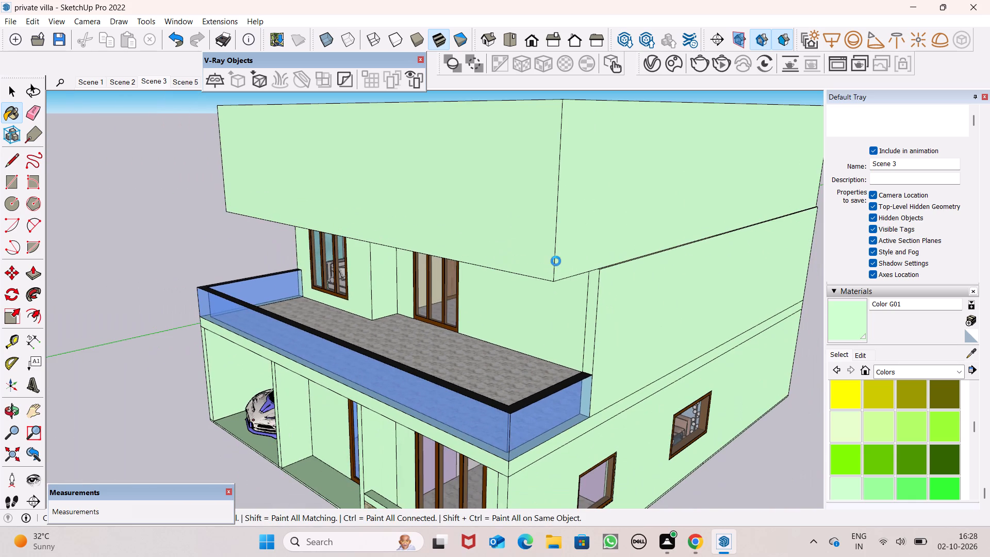
{"action": "scroll", "coordinate": [556, 261], "scroll_direction": "down", "scroll_amount": 12}
{"action": "scroll", "coordinate": [574, 244], "scroll_direction": "down", "scroll_amount": 12}
{"action": "scroll", "coordinate": [682, 232], "scroll_direction": "down", "scroll_amount": 7}
{"action": "key", "text": "space"}
Save the villa model with its front elevation in view.
{"action": "scroll", "coordinate": [676, 255], "scroll_direction": "down", "scroll_amount": 14}
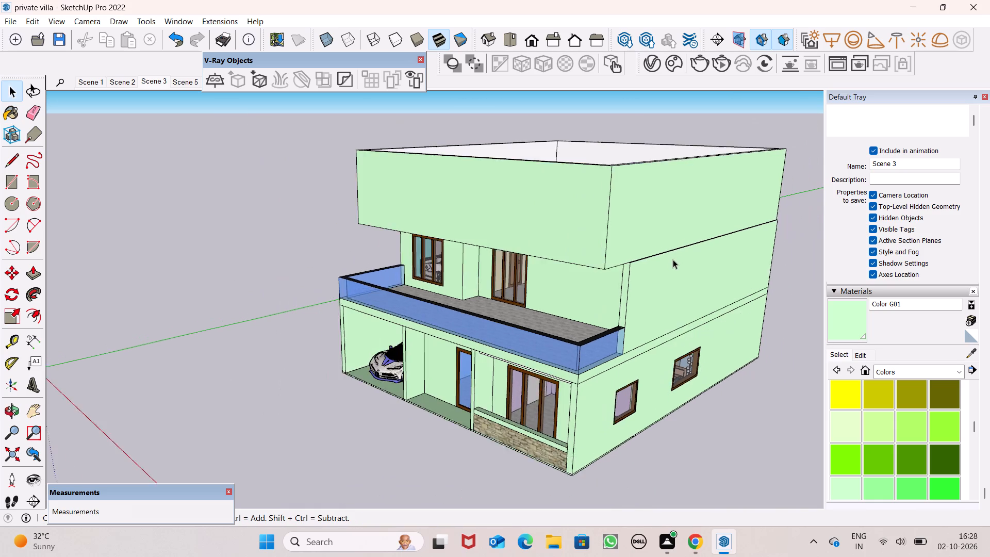
{"action": "scroll", "coordinate": [673, 259], "scroll_direction": "down", "scroll_amount": 7}
{"action": "middle_click_drag", "start_coordinate": [625, 345], "coordinate": [743, 336]}
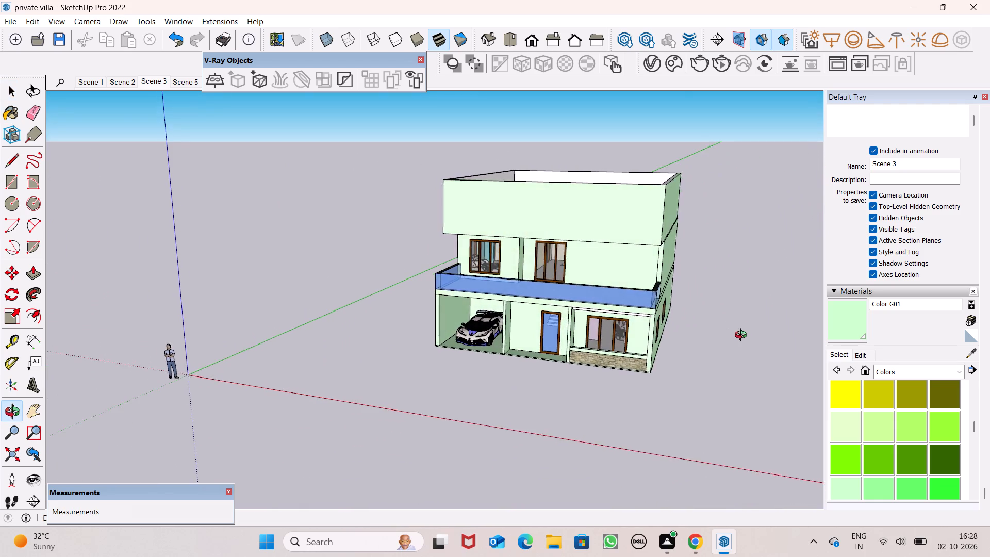
{"action": "middle_click_drag", "start_coordinate": [743, 336], "coordinate": [772, 341]}
{"action": "scroll", "coordinate": [665, 240], "scroll_direction": "up", "scroll_amount": 3}
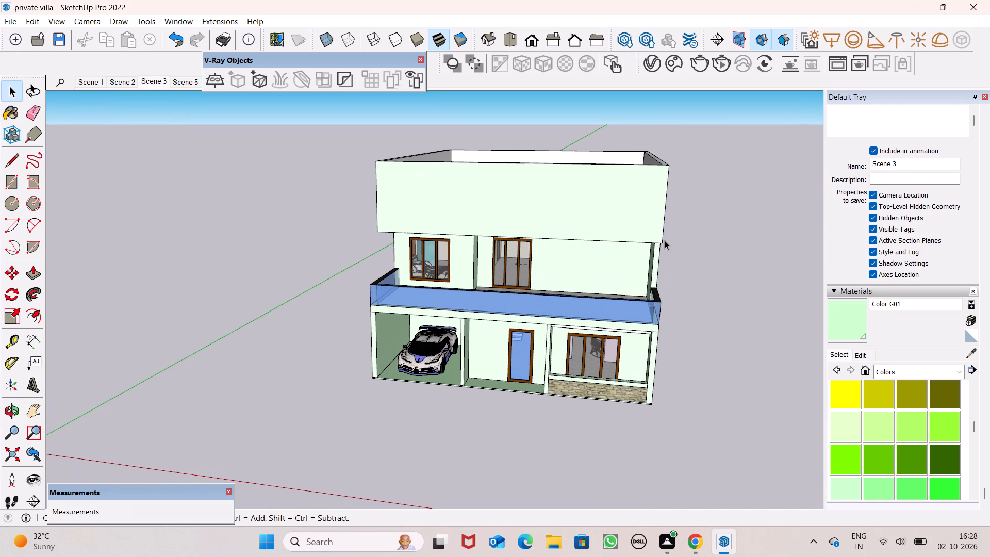
{"action": "key", "text": "ctrl+s"}
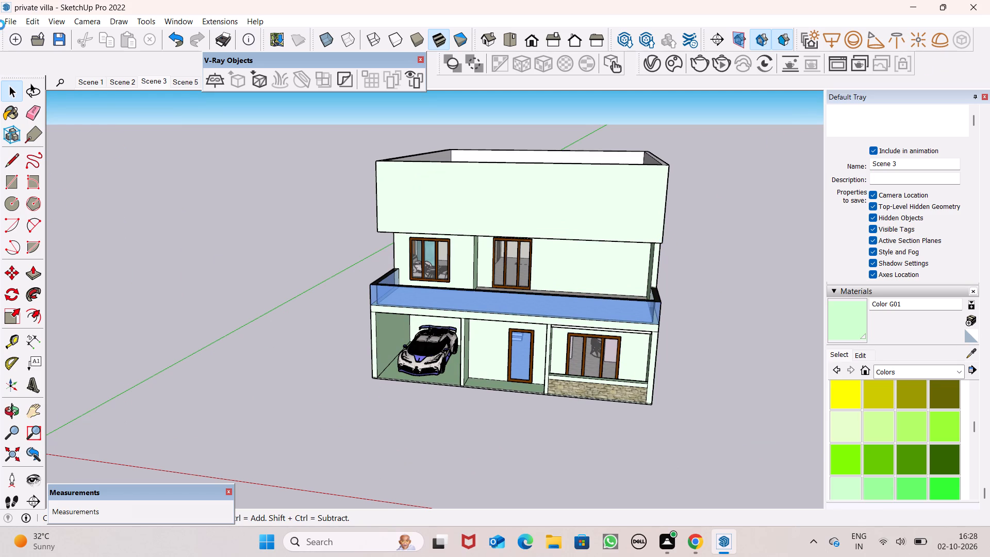
Export the current front view as a 2D JPEG image named "private villa PDF" in Documents.
{"action": "left_click", "coordinate": [15, 22]}
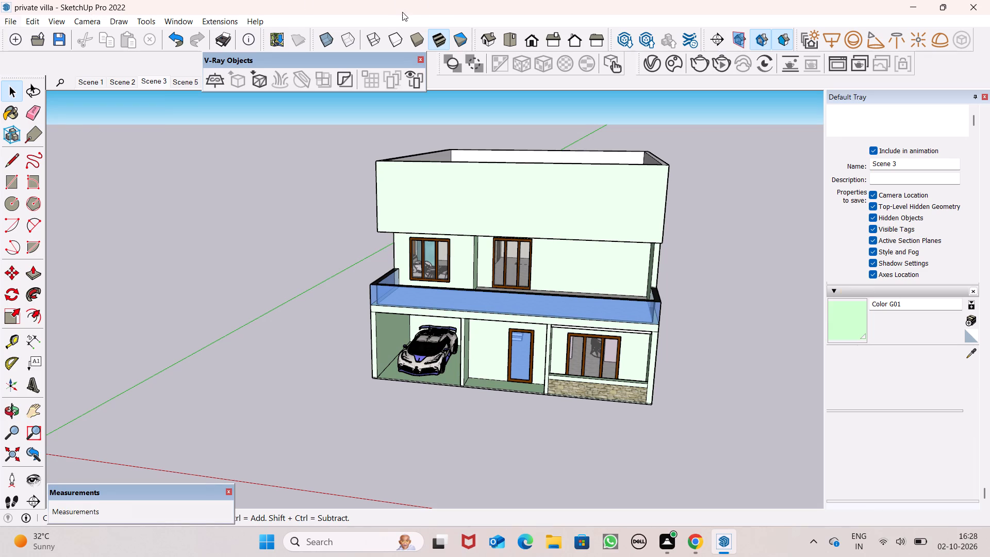
{"action": "left_click", "coordinate": [289, 243]}
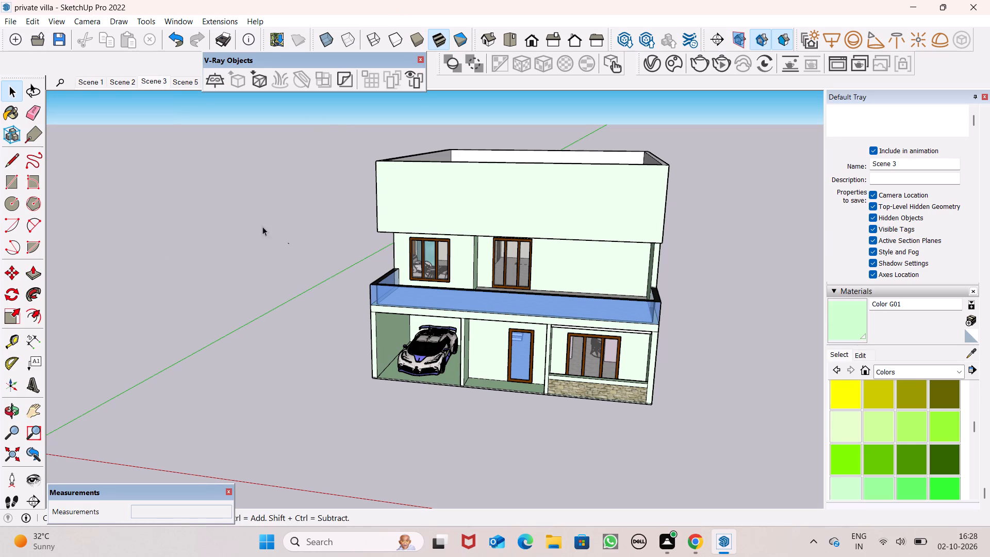
{"action": "left_click", "coordinate": [9, 18]}
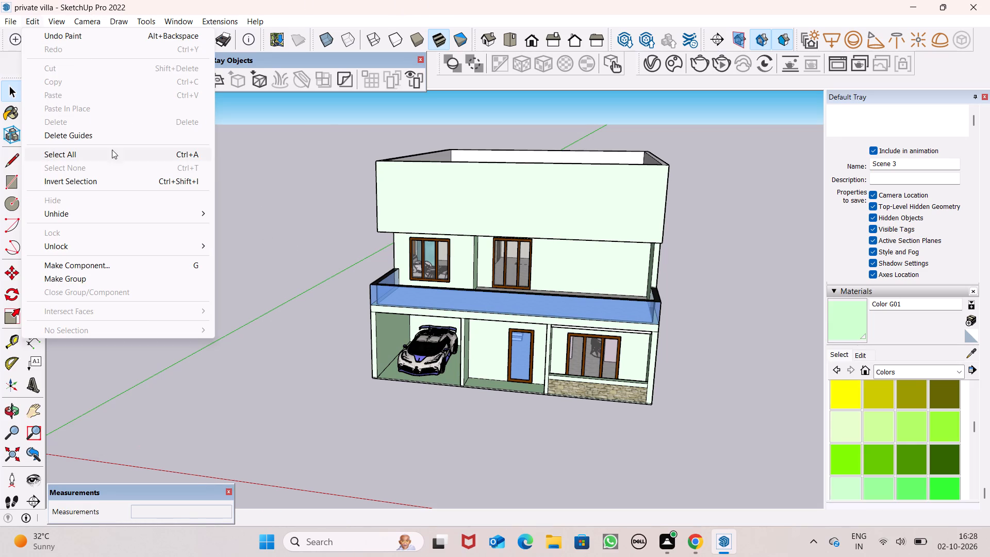
{"action": "left_click", "coordinate": [279, 161]}
{"action": "left_click", "coordinate": [7, 20]}
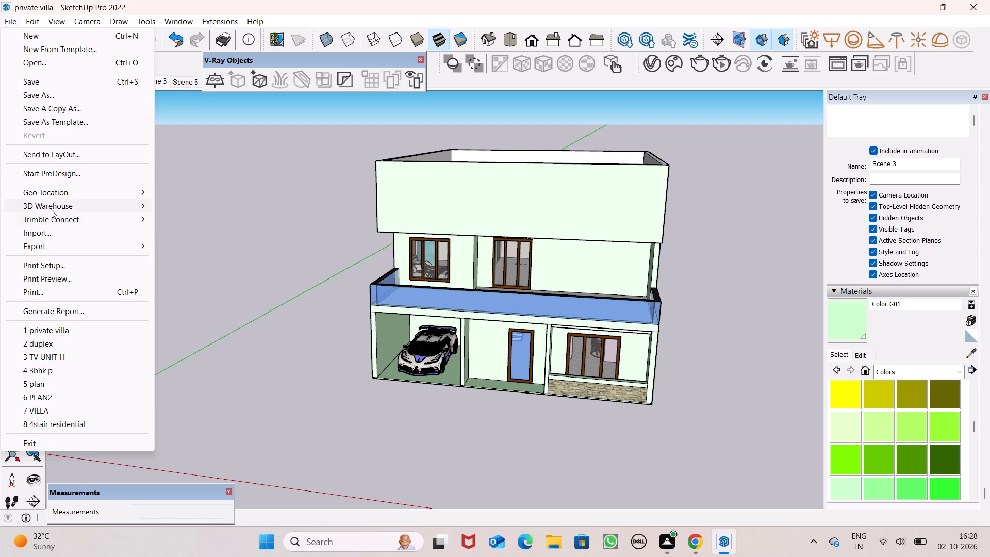
{"action": "left_click", "coordinate": [59, 242]}
{"action": "left_click", "coordinate": [100, 242]}
{"action": "left_click", "coordinate": [178, 264]}
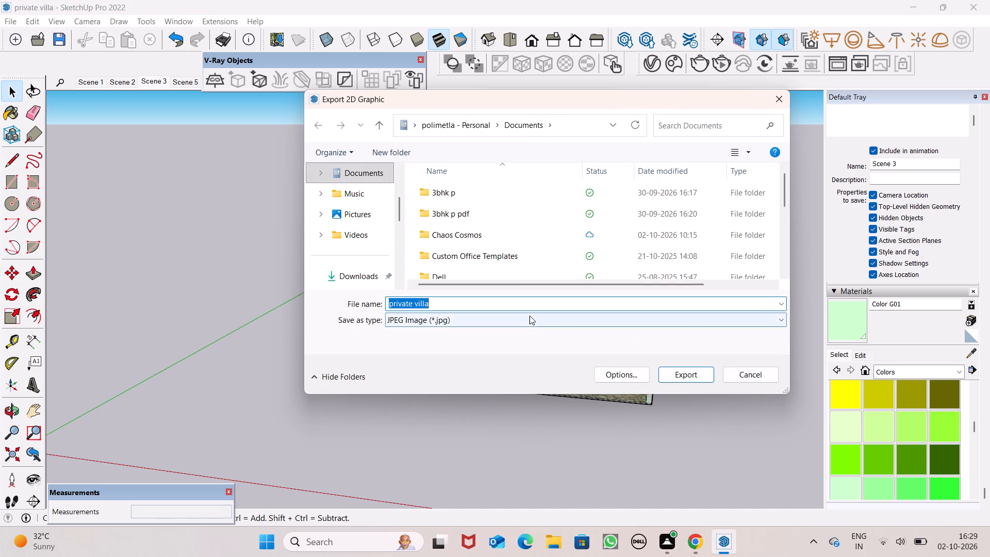
{"action": "left_click", "coordinate": [519, 306]}
{"action": "key", "text": "space"}
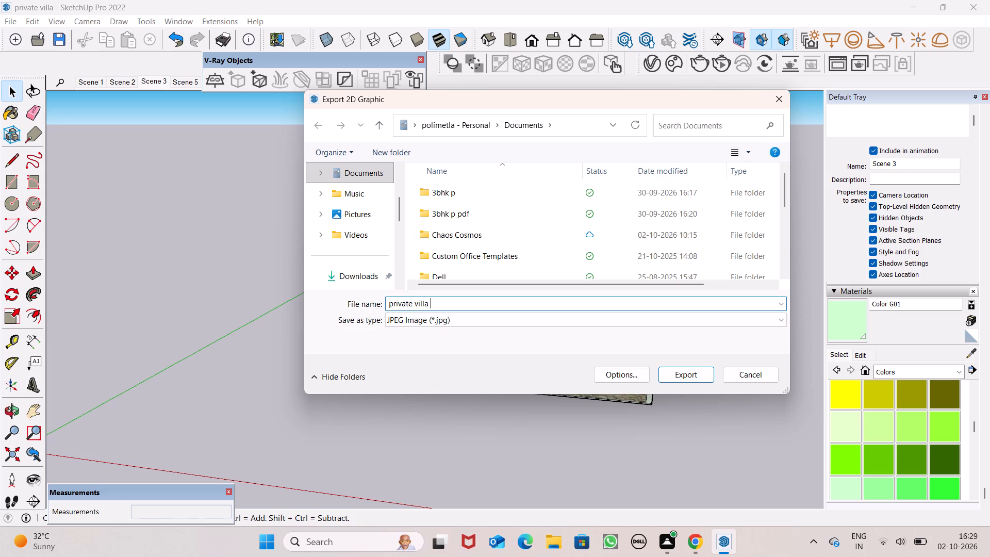
{"action": "type", "text": "PDF"}
{"action": "key", "text": "Return"}
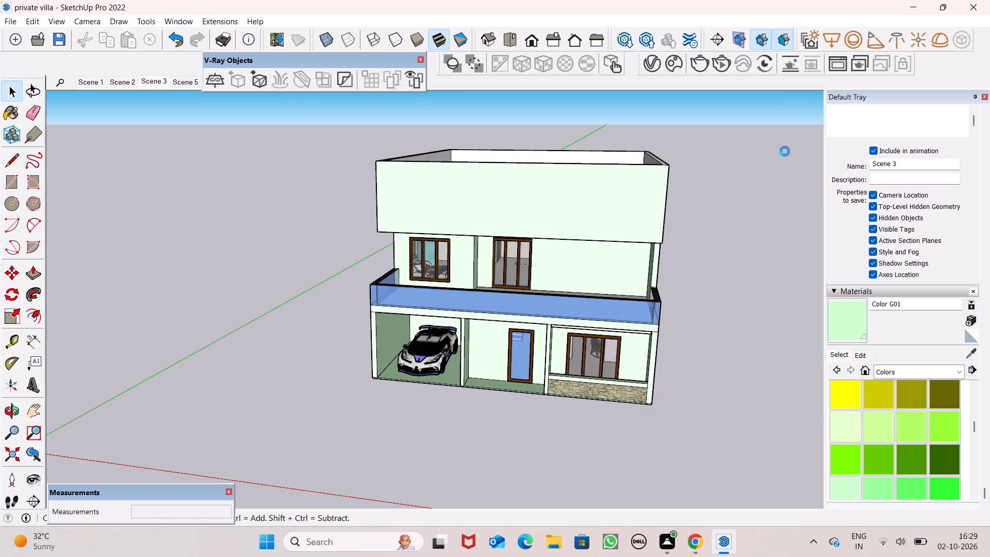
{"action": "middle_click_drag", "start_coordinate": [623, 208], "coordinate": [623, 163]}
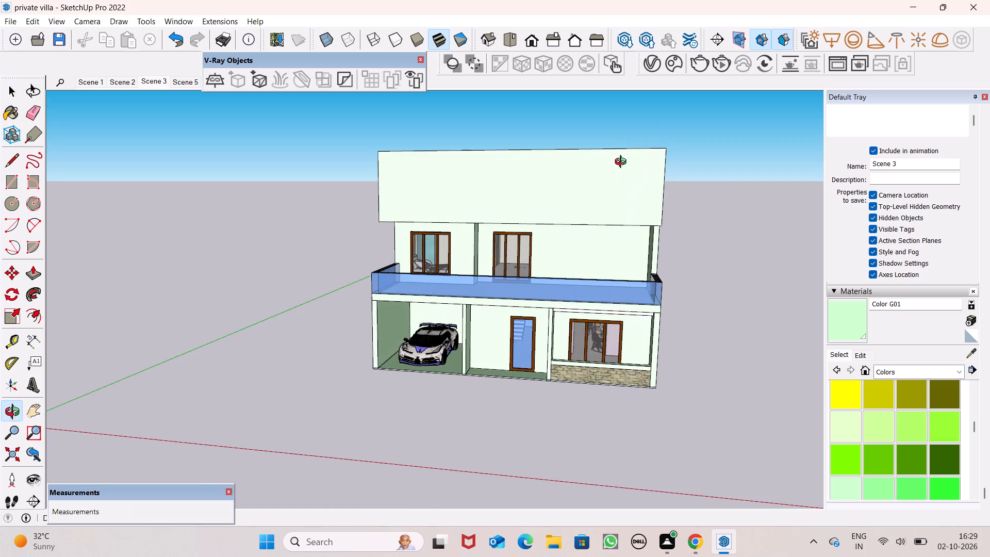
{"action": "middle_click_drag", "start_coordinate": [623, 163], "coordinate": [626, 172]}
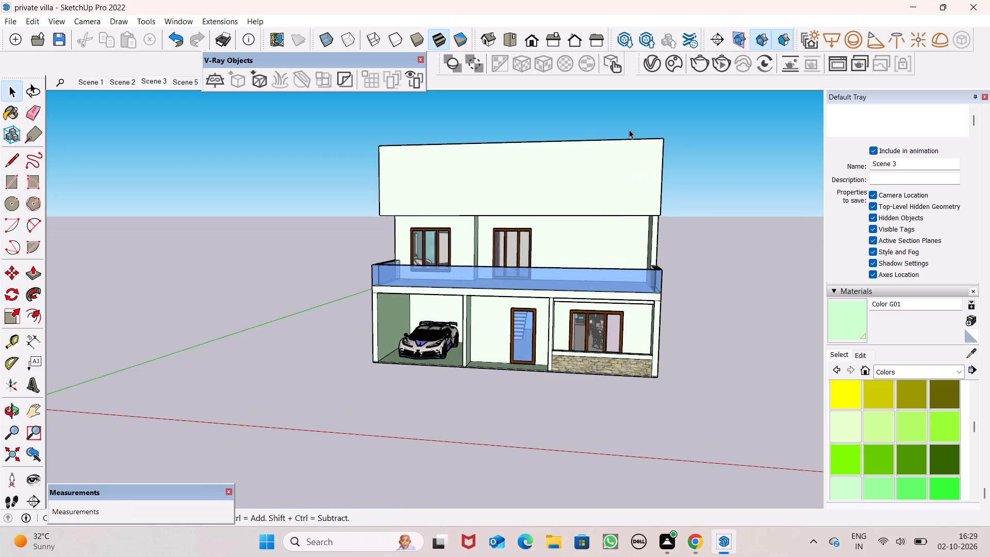